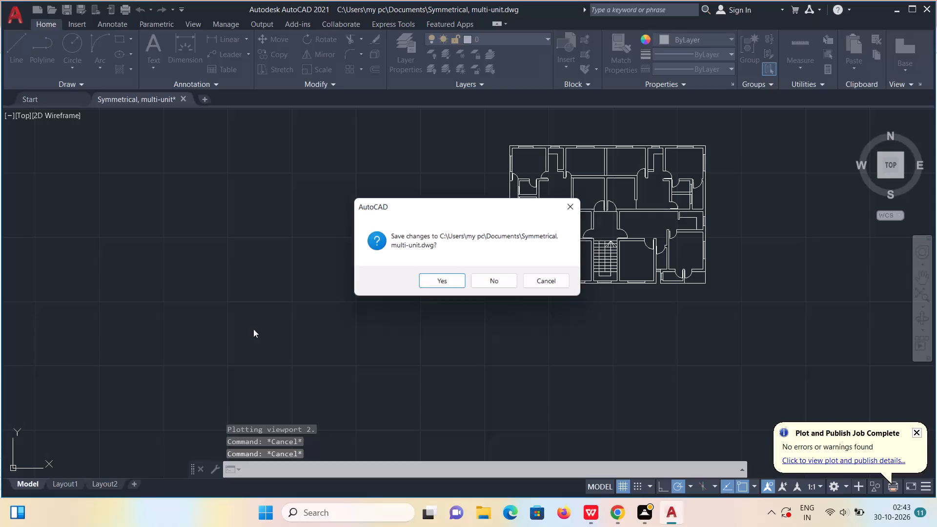
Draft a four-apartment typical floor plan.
Save the changes to the Symmetrical, multi-unit drawing as it closes.
{"action": "left_click", "coordinate": [438, 280]}
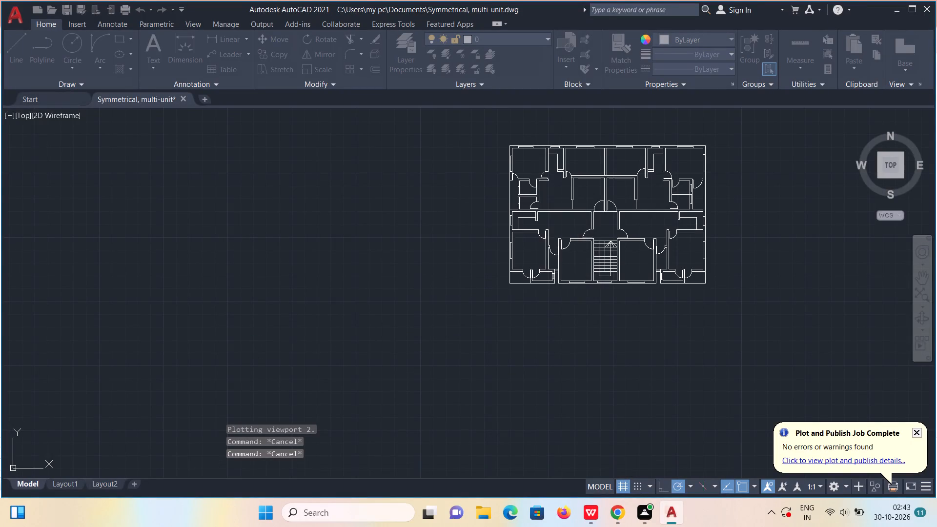
{"action": "key", "text": "ctrl+s"}
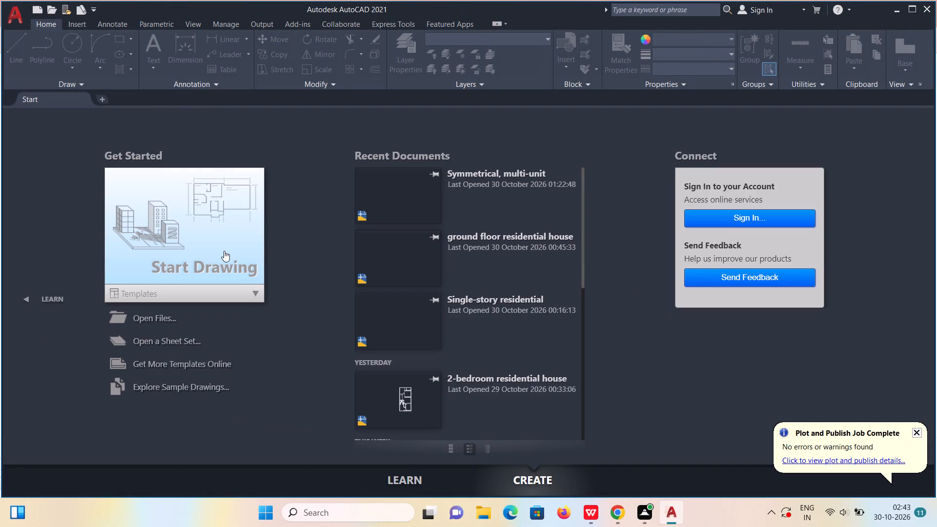
Start a new blank drawing.
{"action": "left_click", "coordinate": [224, 251]}
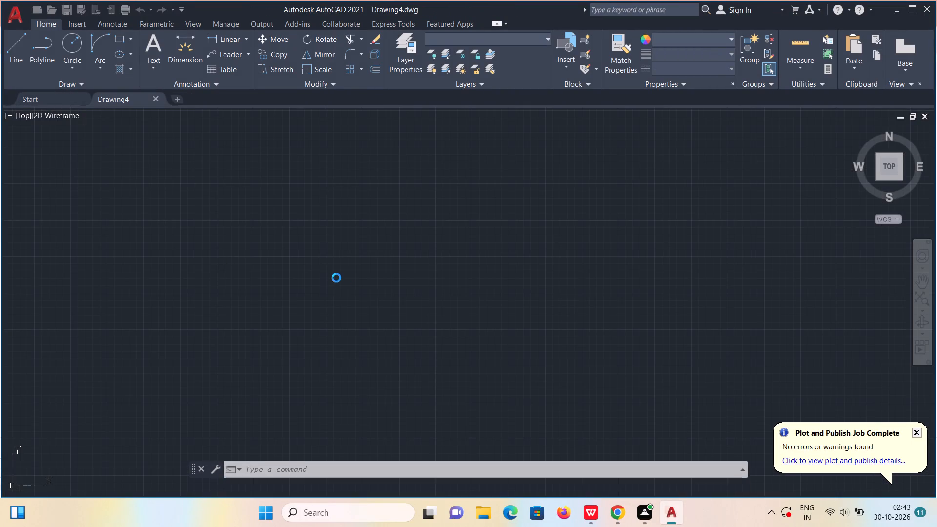
Begin saving the new drawing in Documents and replace its default file name with the copied name "multi-family typical floor plan".
{"action": "key", "text": "ctrl+s"}
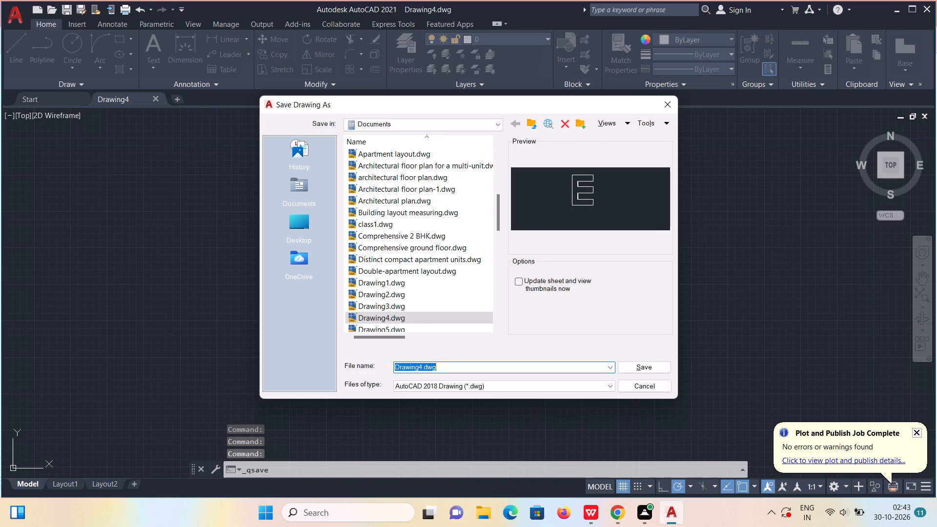
{"action": "left_click", "coordinate": [422, 368]}
{"action": "key", "text": "BackSpace"}
{"action": "key", "text": "BackSpace"}
{"action": "key", "text": "BackSpace"}
{"action": "key", "text": "BackSpace"}
{"action": "key", "text": "BackSpace"}
{"action": "key", "text": "BackSpace"}
{"action": "key", "text": "BackSpace"}
{"action": "key", "text": "BackSpace"}
{"action": "key", "text": "BackSpace"}
{"action": "key", "text": "BackSpace"}
{"action": "key", "text": "BackSpace"}
{"action": "key", "text": "BackSpace"}
{"action": "key", "text": "BackSpace"}
{"action": "key", "text": "BackSpace"}
{"action": "key", "text": "BackSpace"}
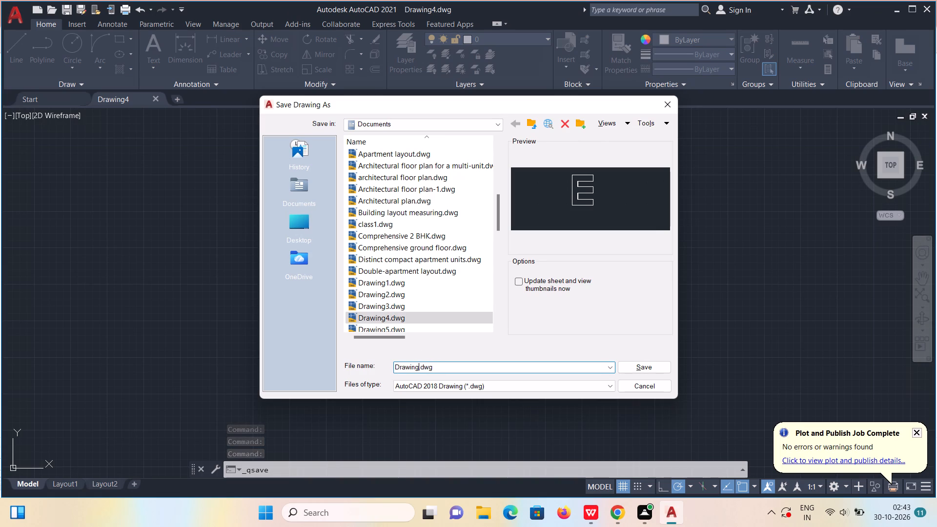
{"action": "key", "text": "ctrl+s"}
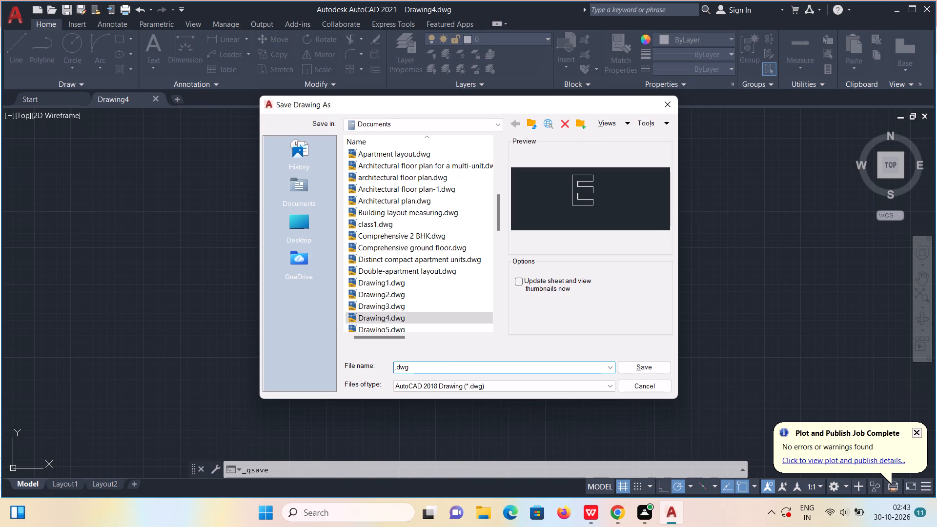
{"action": "key", "text": "ctrl+v"}
Capitalise the first letter of the file name and save the drawing as "Multi-family typical floor plan.dwg".
{"action": "key", "text": "Left"}
{"action": "key", "text": "Left"}
{"action": "key", "text": "Left"}
{"action": "key", "text": "Left"}
{"action": "key", "text": "Left"}
{"action": "key", "text": "Left"}
{"action": "key", "text": "Left"}
{"action": "key", "text": "Left"}
{"action": "key", "text": "Left"}
{"action": "key", "text": "Left"}
{"action": "key", "text": "Left"}
{"action": "key", "text": "Left"}
{"action": "key", "text": "Left"}
{"action": "key", "text": "Left"}
{"action": "key", "text": "Left"}
{"action": "key", "text": "Left"}
{"action": "key", "text": "Left"}
{"action": "key", "text": "Left"}
{"action": "key", "text": "Left"}
{"action": "key", "text": "Left"}
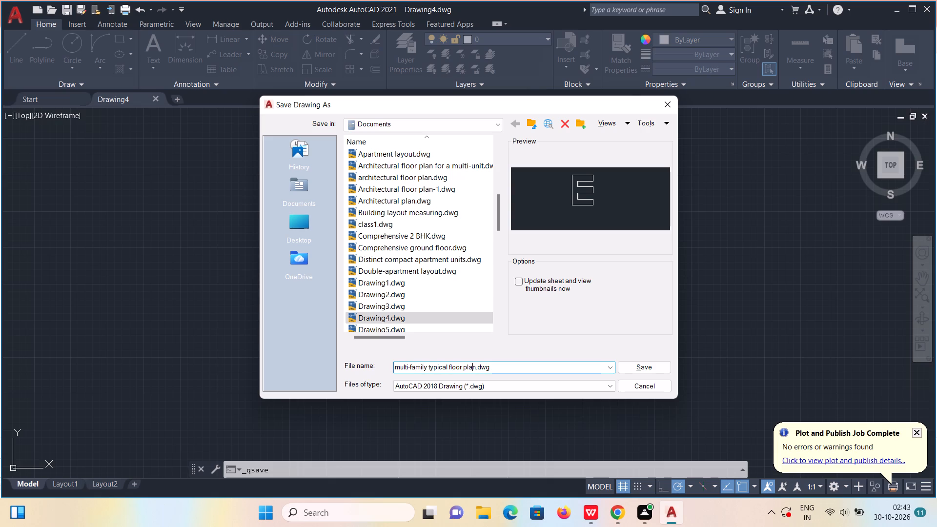
{"action": "key", "text": "Left"}
{"action": "key", "text": "Left"}
{"action": "key", "text": "BackSpace"}
{"action": "key", "text": "ctrl+z"}
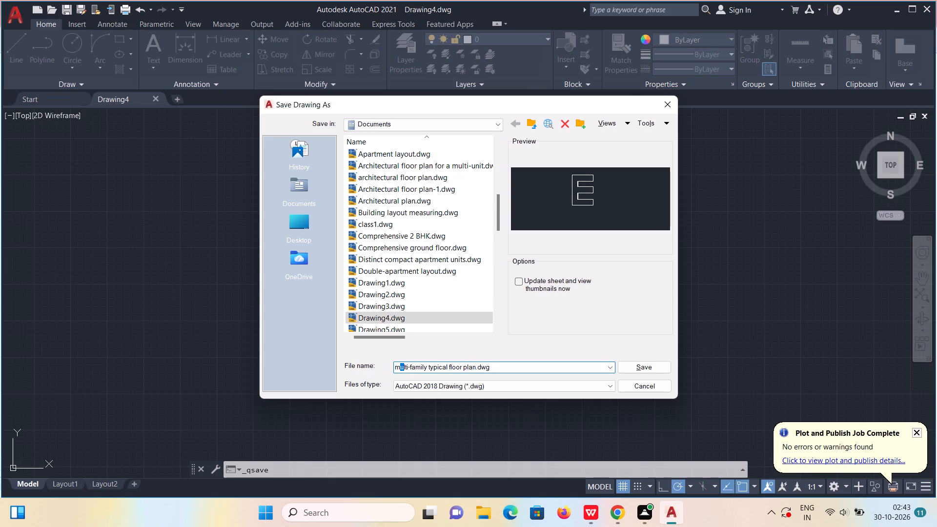
{"action": "key", "text": "Left"}
{"action": "key", "text": "BackSpace"}
{"action": "key", "text": "shift+m"}
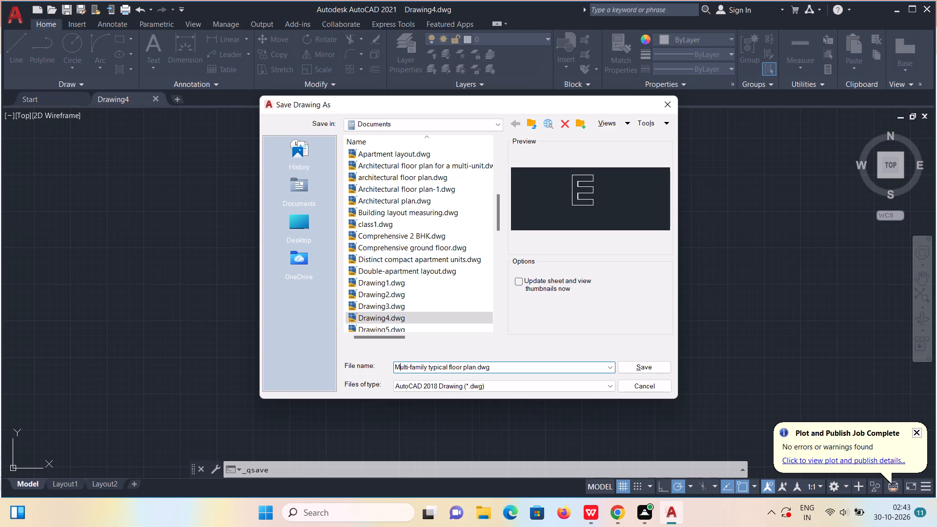
{"action": "key", "text": "Return"}
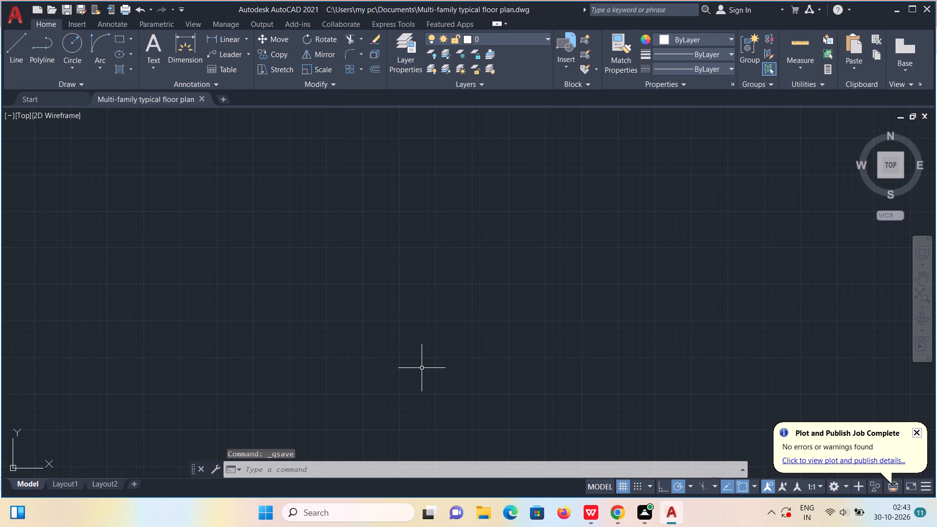
Turn on command log recording with LOGFILEON.
{"action": "type", "text": "log"}
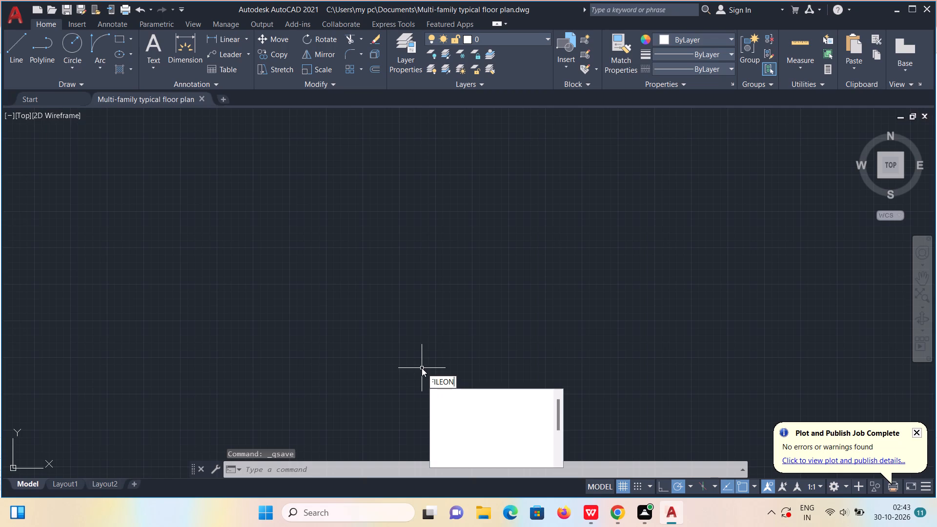
{"action": "key", "text": "Return"}
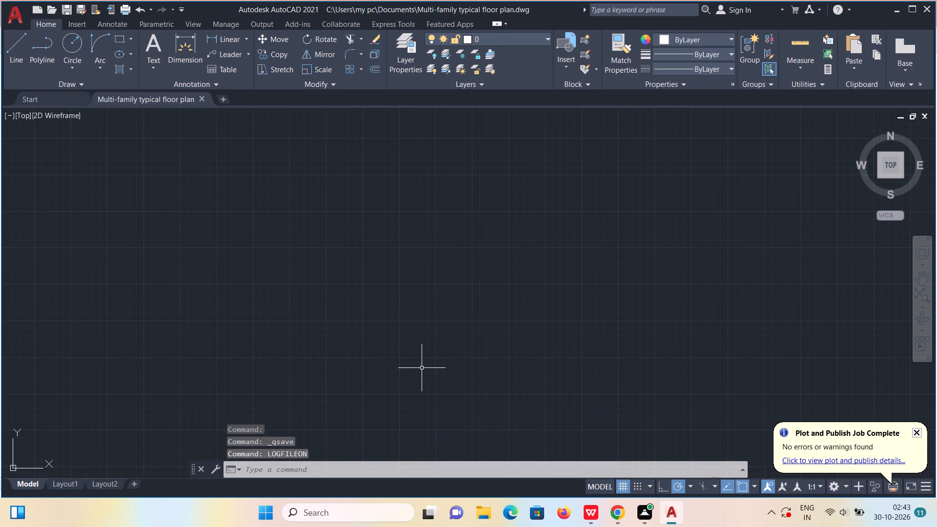
Set the model space limits with the lower left corner at 0,0 and the upper right corner at 1000,1000.
{"action": "type", "text": "lim"}
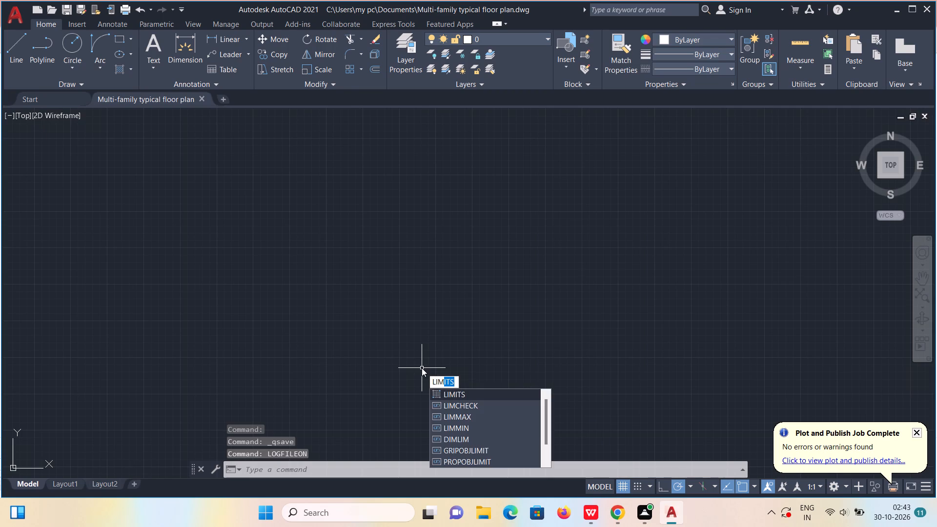
{"action": "key", "text": "Return"}
{"action": "type", "text": "0,0"}
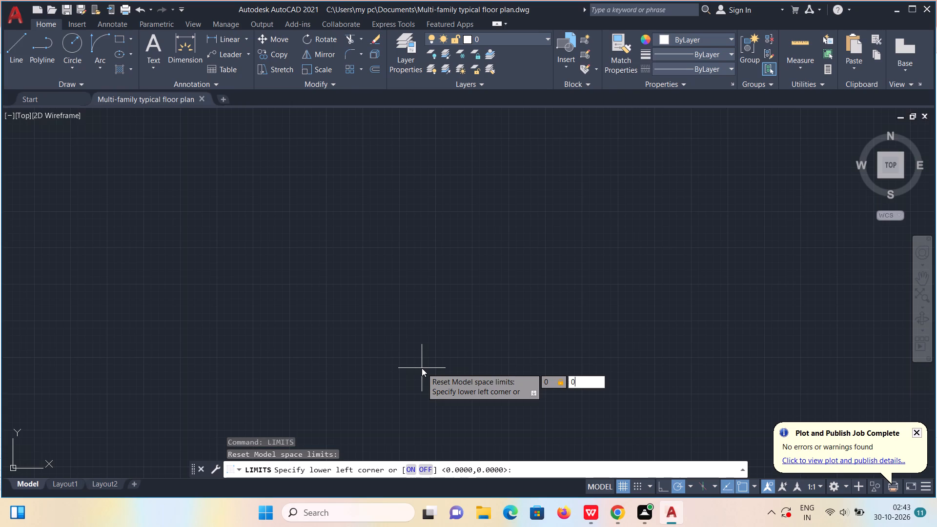
{"action": "key", "text": "Return"}
{"action": "key", "text": "F1"}
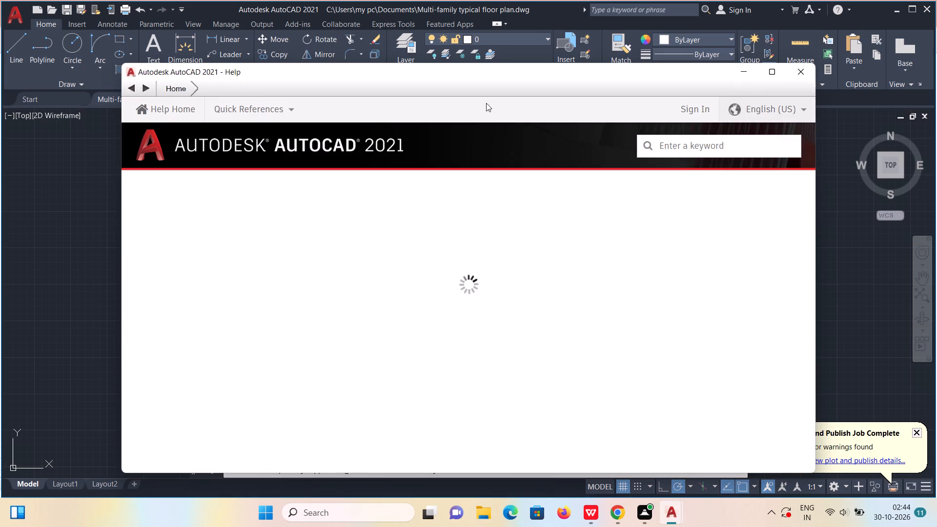
{"action": "left_click", "coordinate": [805, 71]}
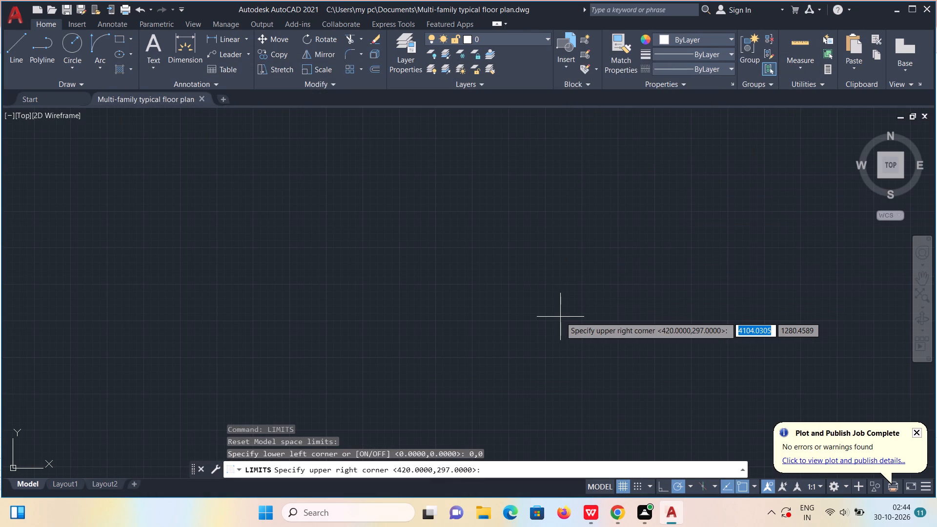
{"action": "key", "text": "1"}
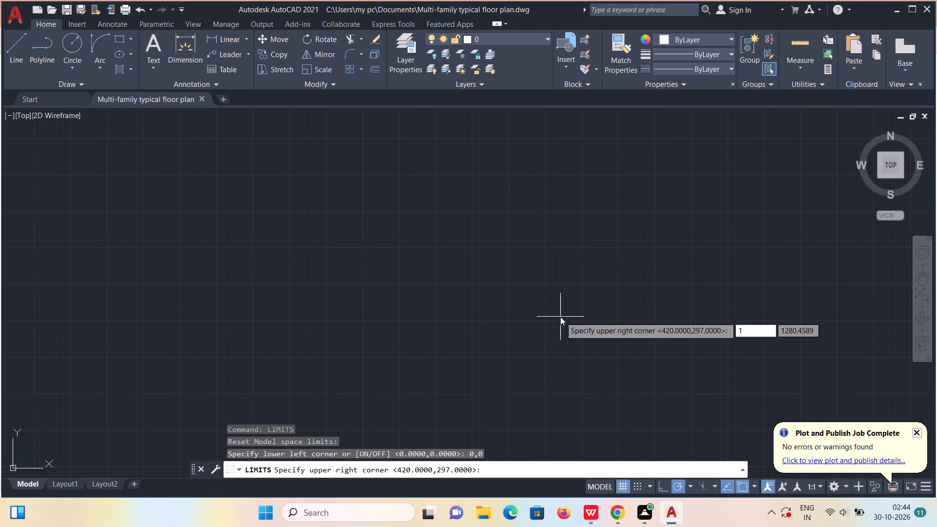
{"action": "type", "text": "000"}
{"action": "key", "text": "comma"}
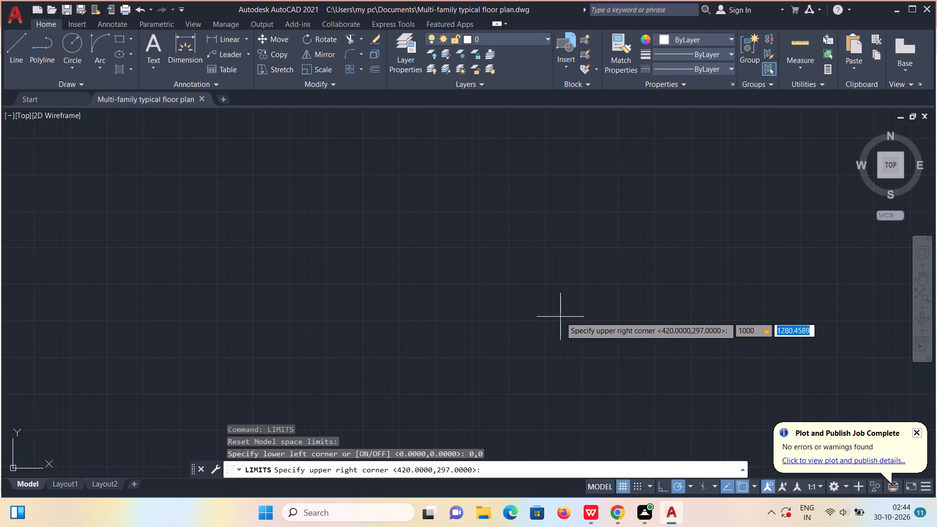
{"action": "type", "text": "1000"}
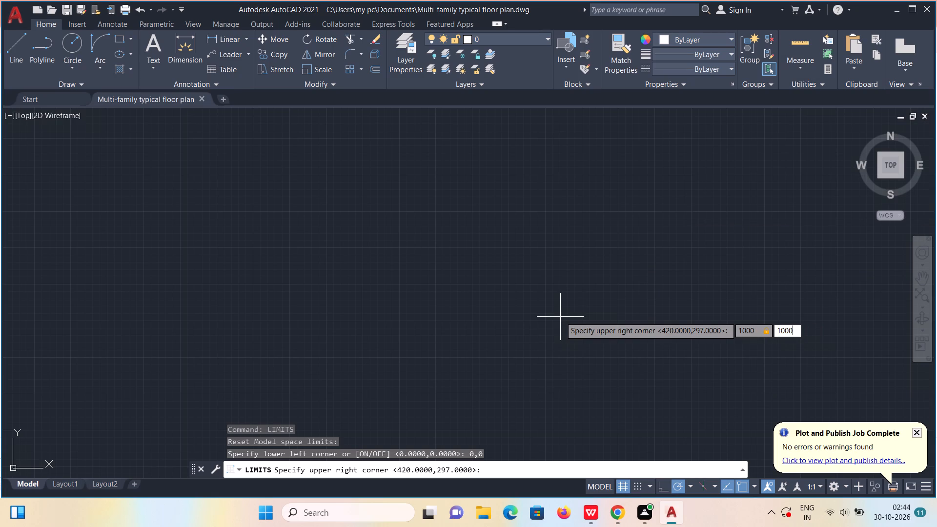
{"action": "key", "text": "Return"}
Configure the drawing units to Engineering length with 0'-0" precision and an insertion scale in inches.
{"action": "type", "text": "un"}
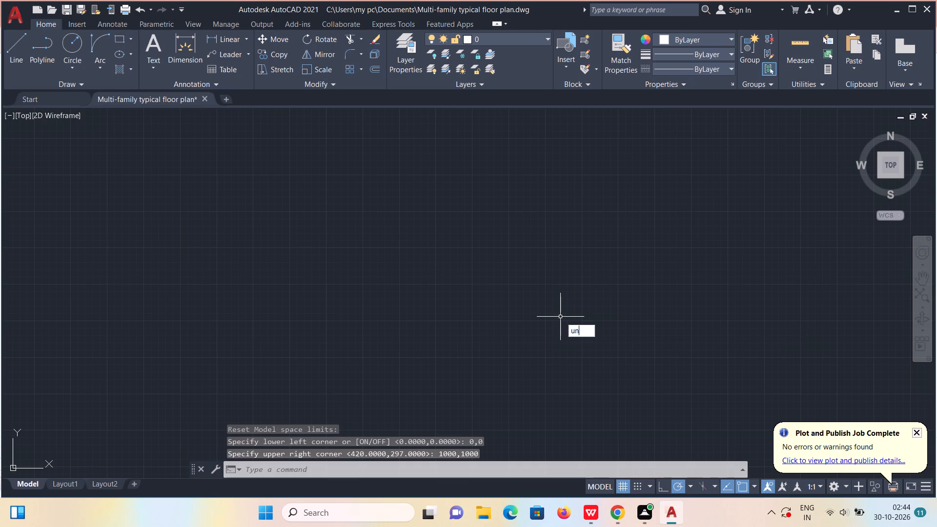
{"action": "key", "text": "Return"}
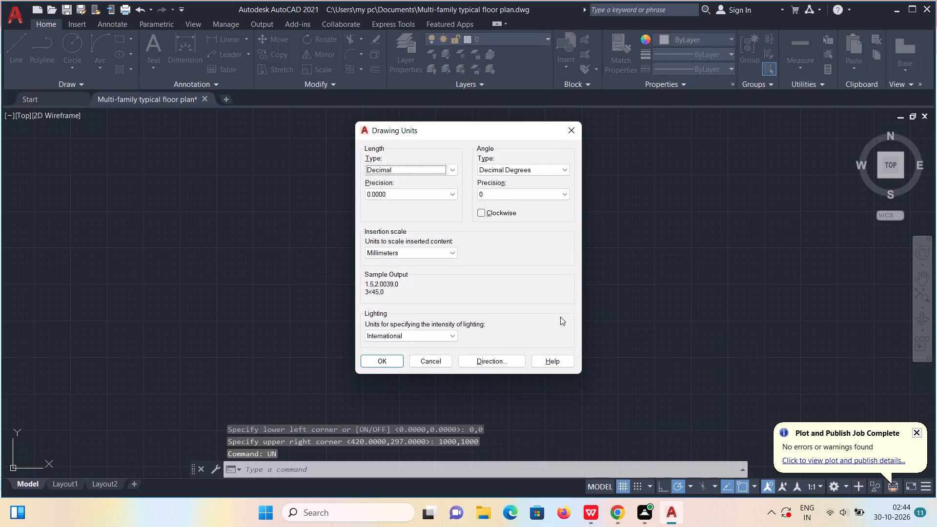
{"action": "left_click", "coordinate": [407, 171]}
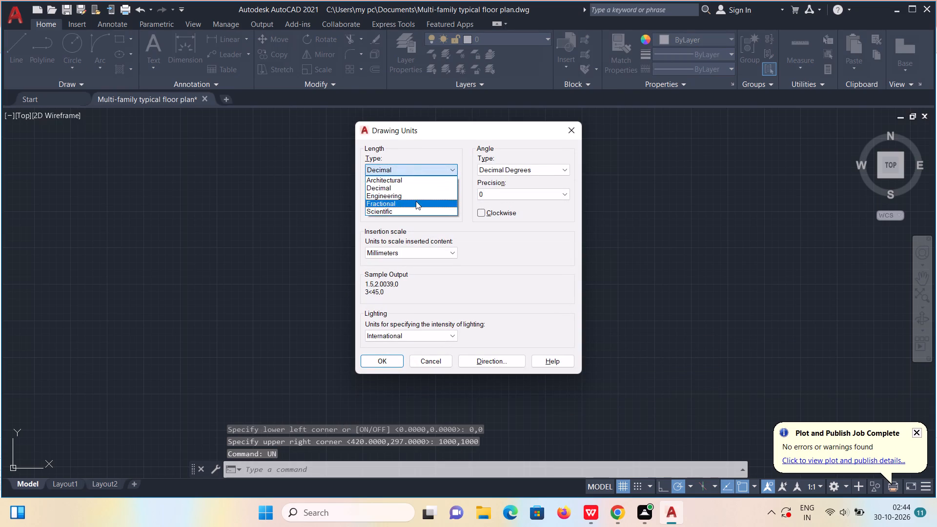
{"action": "left_click", "coordinate": [418, 195]}
{"action": "left_click", "coordinate": [419, 191]}
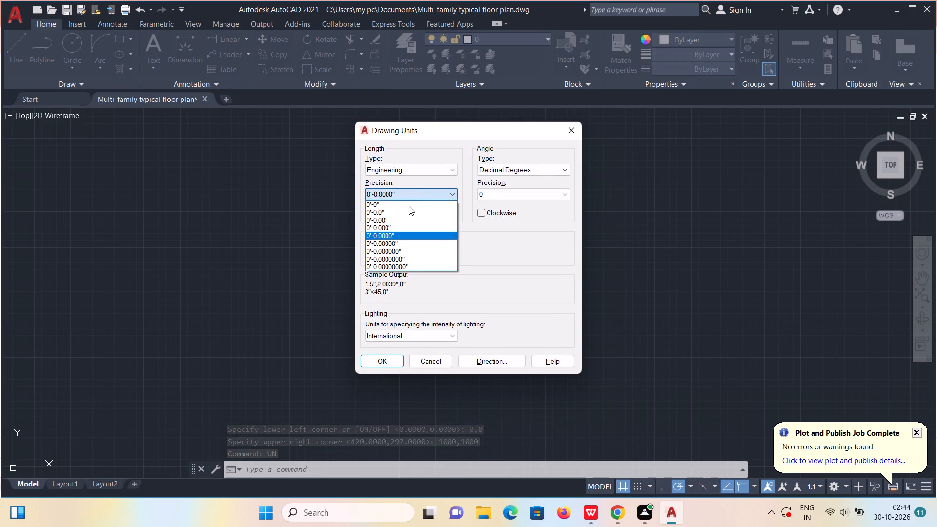
{"action": "left_click", "coordinate": [408, 206]}
{"action": "left_click", "coordinate": [415, 248]}
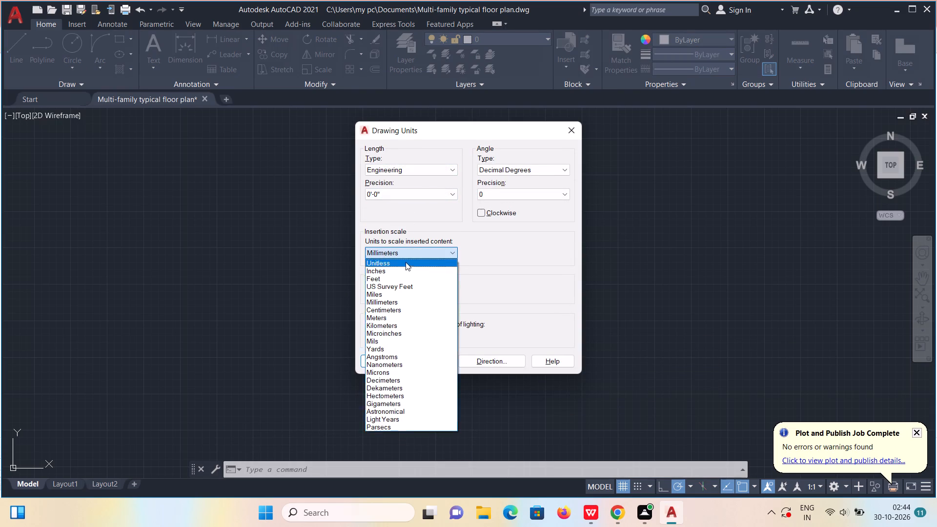
{"action": "left_click", "coordinate": [399, 270]}
{"action": "left_click", "coordinate": [384, 363]}
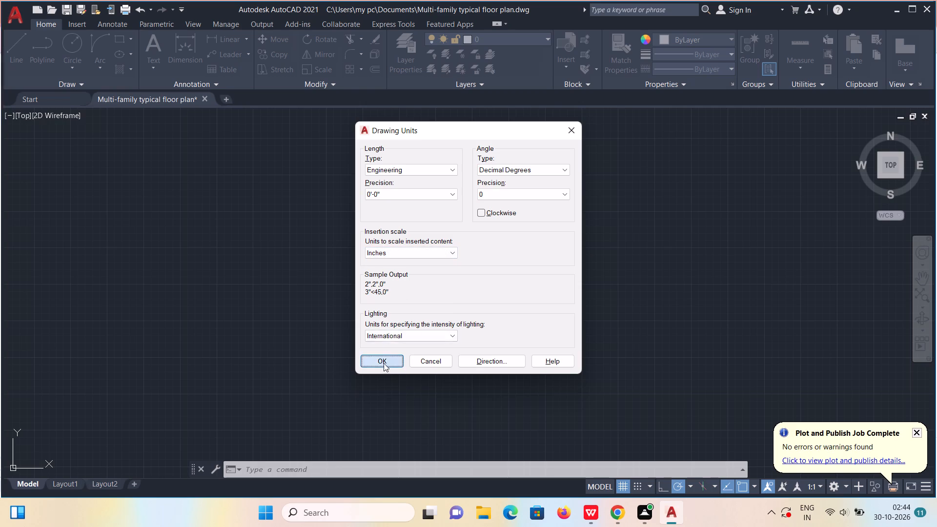
Modify the ISO-25 dimension style to use an arrow size of 10".
{"action": "key", "text": "d"}
{"action": "key", "text": "Return"}
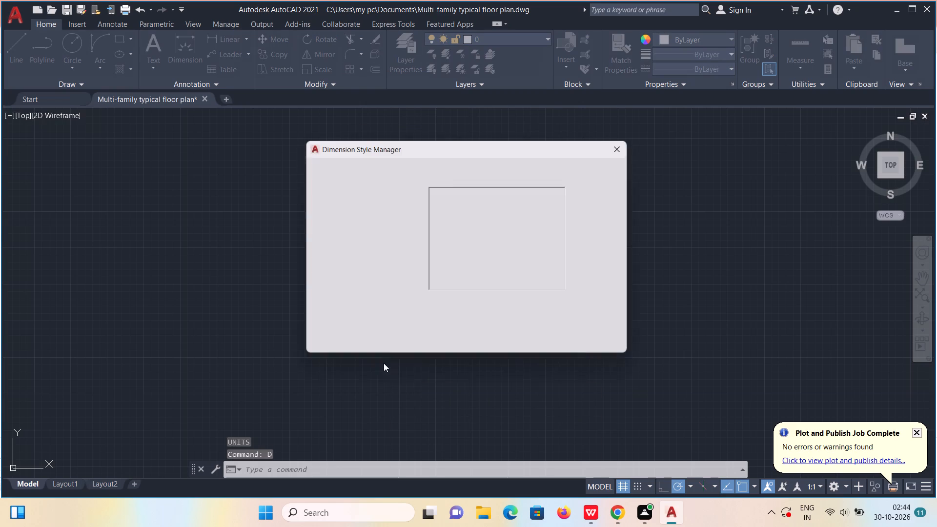
{"action": "left_click", "coordinate": [611, 225]}
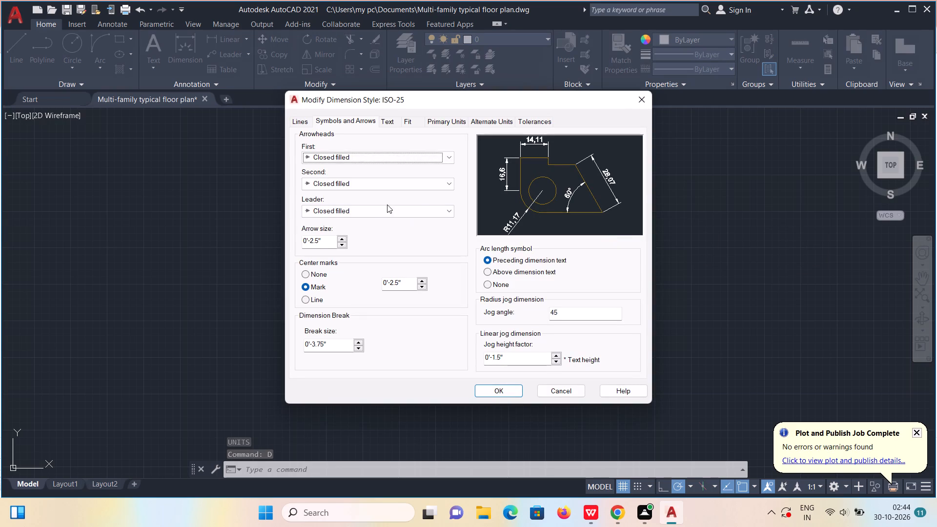
{"action": "left_click_drag", "start_coordinate": [329, 240], "coordinate": [287, 243]}
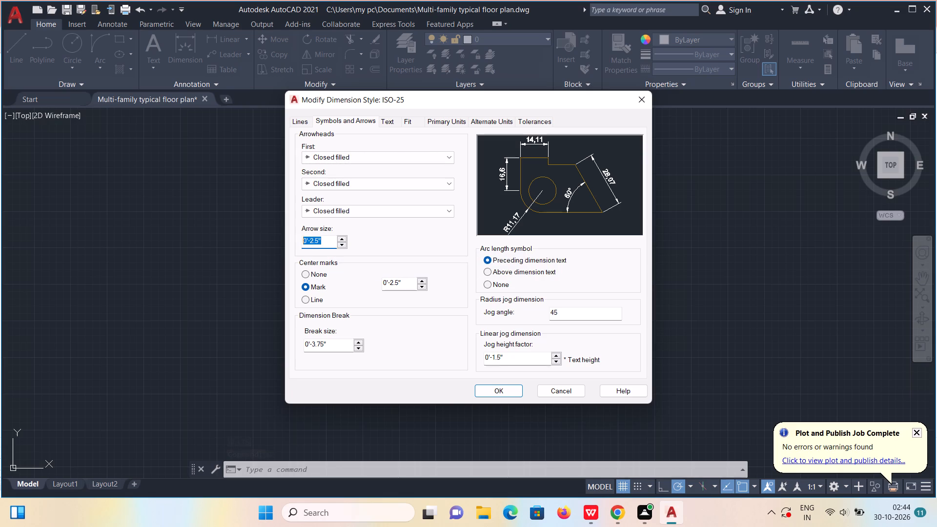
{"action": "triple_click", "coordinate": [344, 238]}
{"action": "left_click", "coordinate": [344, 238]}
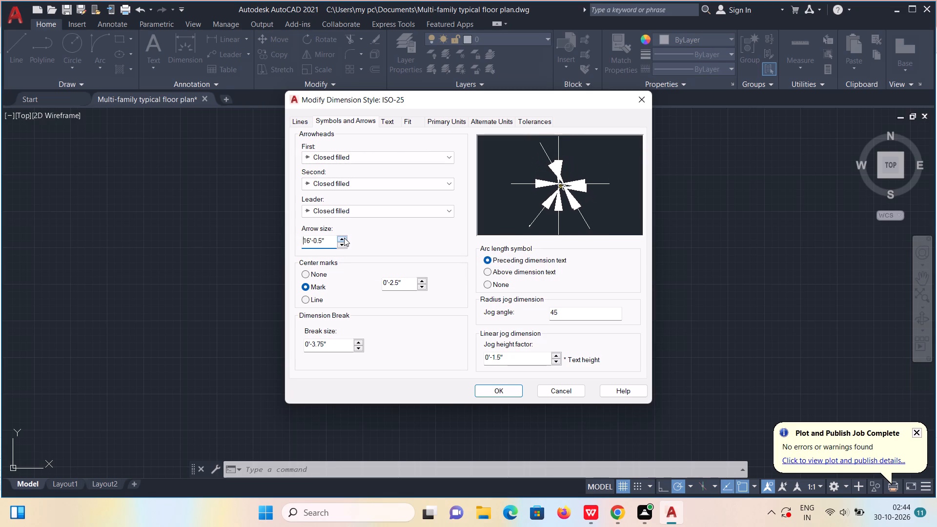
{"action": "double_click", "coordinate": [344, 244]}
{"action": "triple_click", "coordinate": [344, 244]}
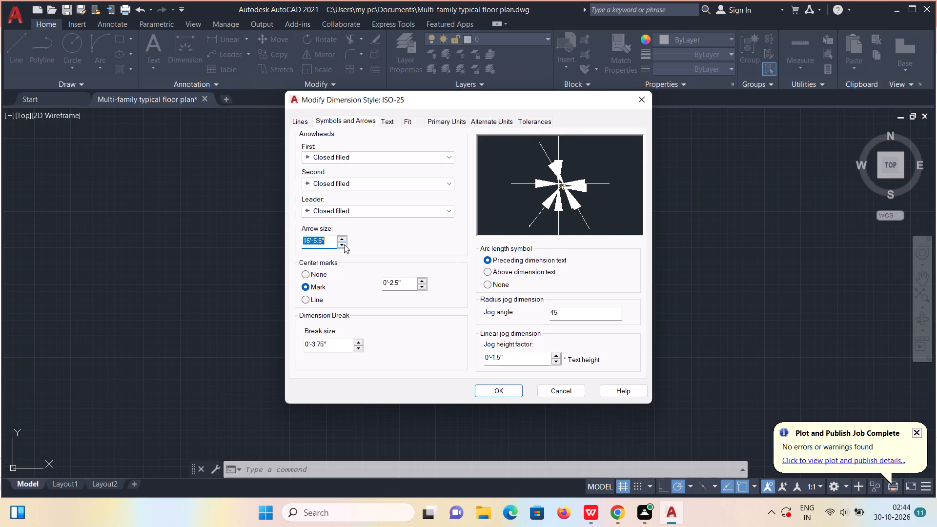
{"action": "double_click", "coordinate": [344, 244]}
{"action": "triple_click", "coordinate": [344, 244]}
{"action": "triple_click", "coordinate": [344, 244]}
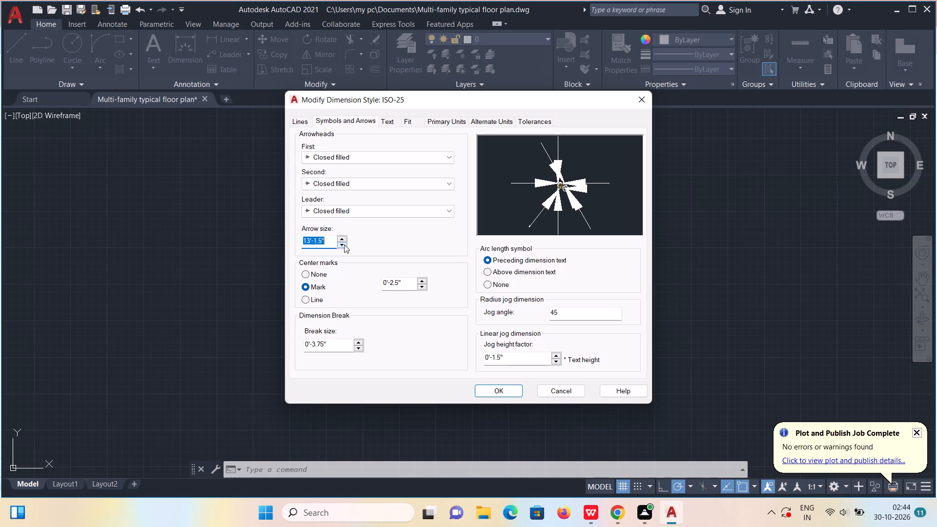
{"action": "triple_click", "coordinate": [344, 244]}
{"action": "left_click", "coordinate": [344, 244]}
{"action": "left_click", "coordinate": [344, 244]}
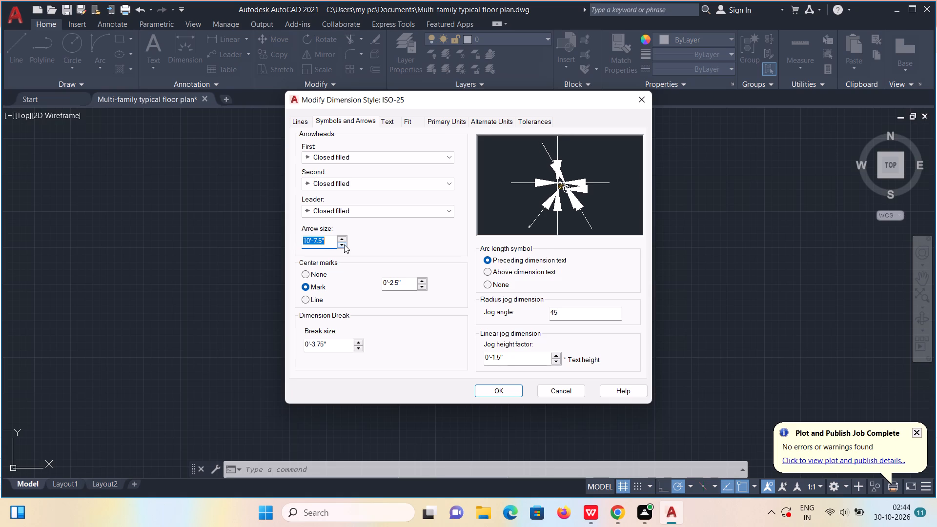
{"action": "double_click", "coordinate": [344, 244]}
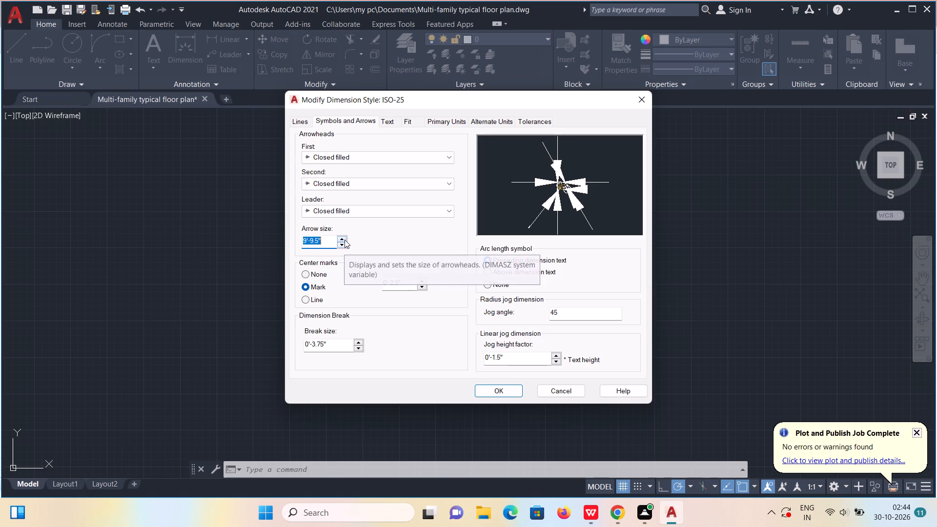
{"action": "left_click", "coordinate": [345, 240]}
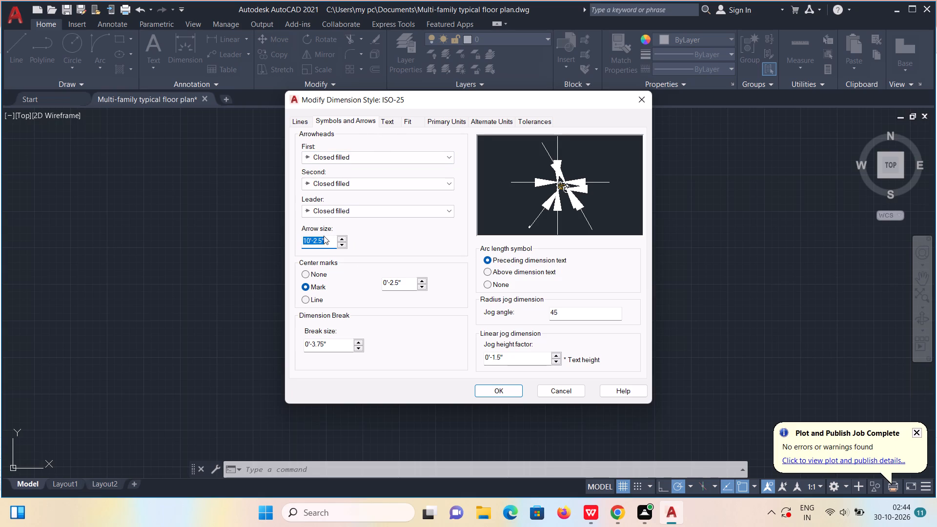
{"action": "key", "text": "1"}
{"action": "key", "text": "0"}
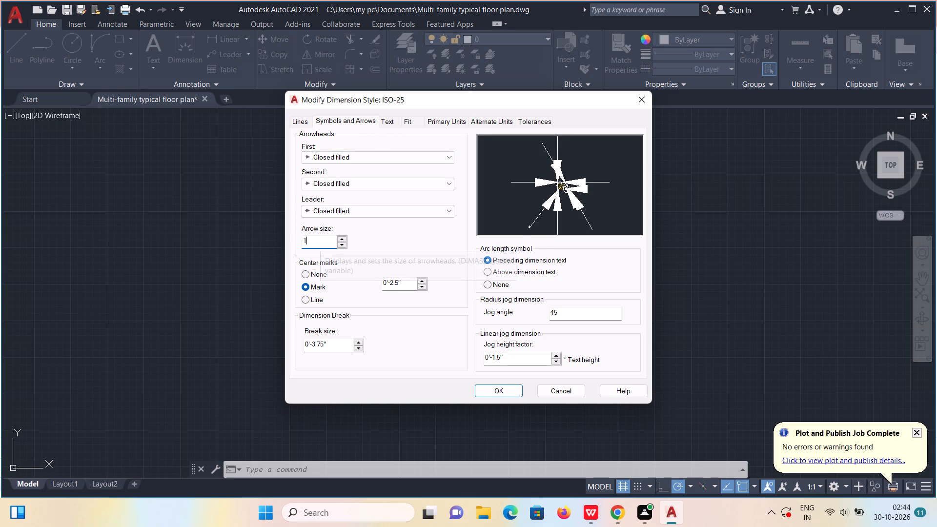
{"action": "key", "text": "shift+quotedbl"}
{"action": "key", "text": "Return"}
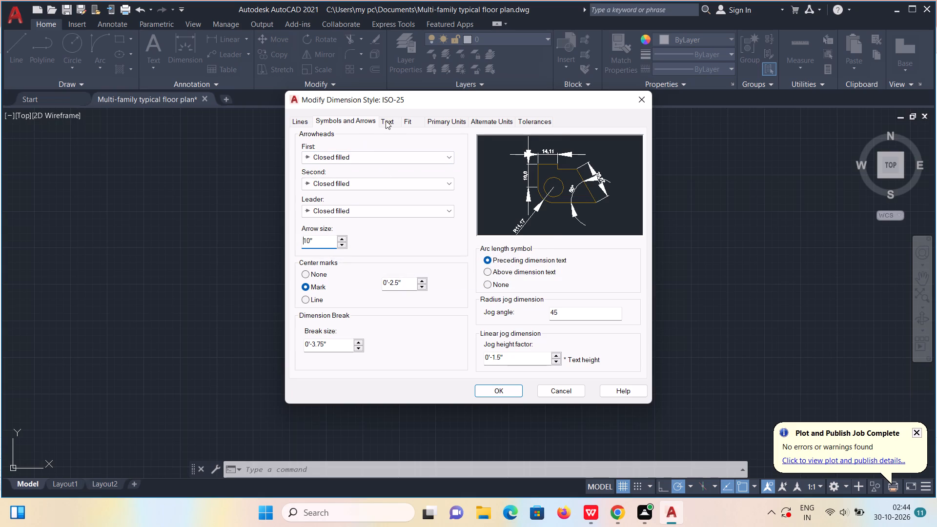
Set the dimension style's text height to 10" and its vertical text placement to Centered.
{"action": "left_click", "coordinate": [387, 120]}
{"action": "left_click_drag", "start_coordinate": [444, 203], "coordinate": [429, 206]}
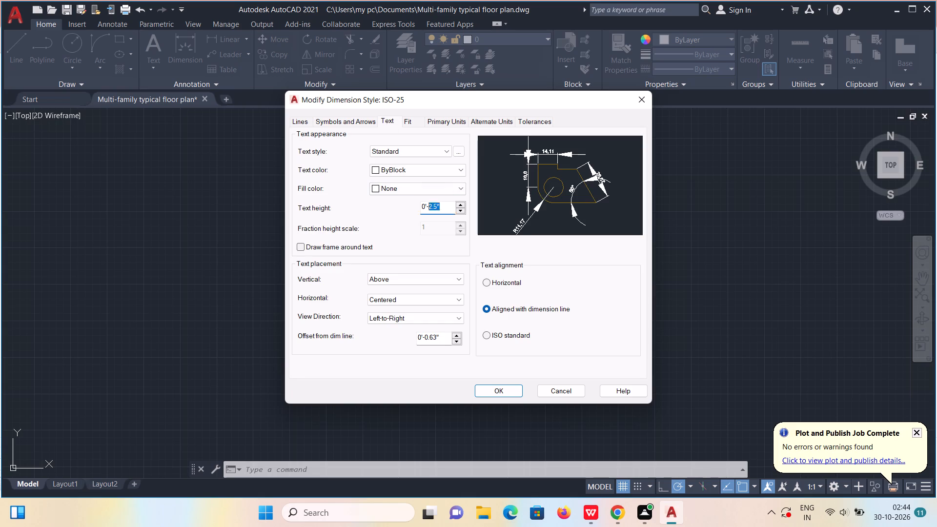
{"action": "left_click_drag", "start_coordinate": [429, 206], "coordinate": [410, 206]}
{"action": "key", "text": "1"}
{"action": "type", "text": "0\""}
{"action": "key", "text": "Return"}
{"action": "left_click", "coordinate": [404, 276]}
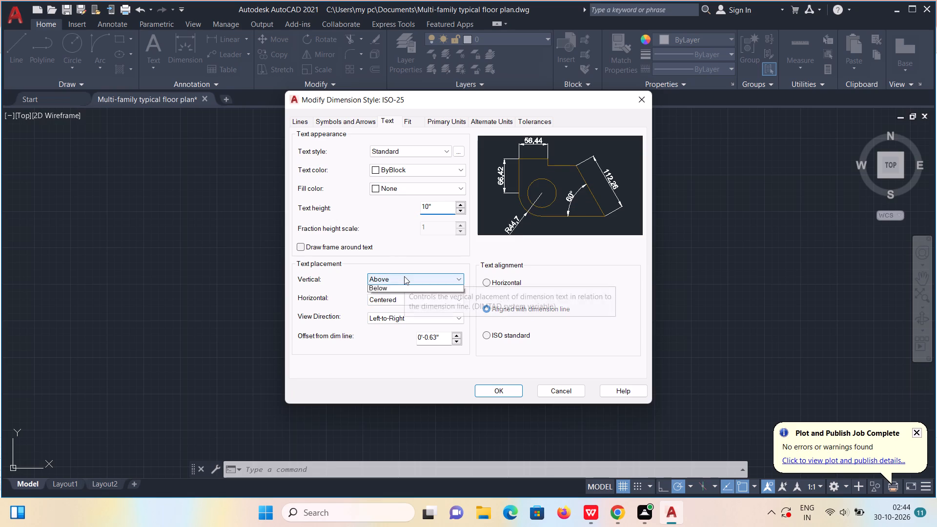
{"action": "left_click", "coordinate": [407, 286]}
Set the dimension style's primary linear units to Engineering format with 0'-0" precision and accept the style changes.
{"action": "left_click", "coordinate": [448, 123]}
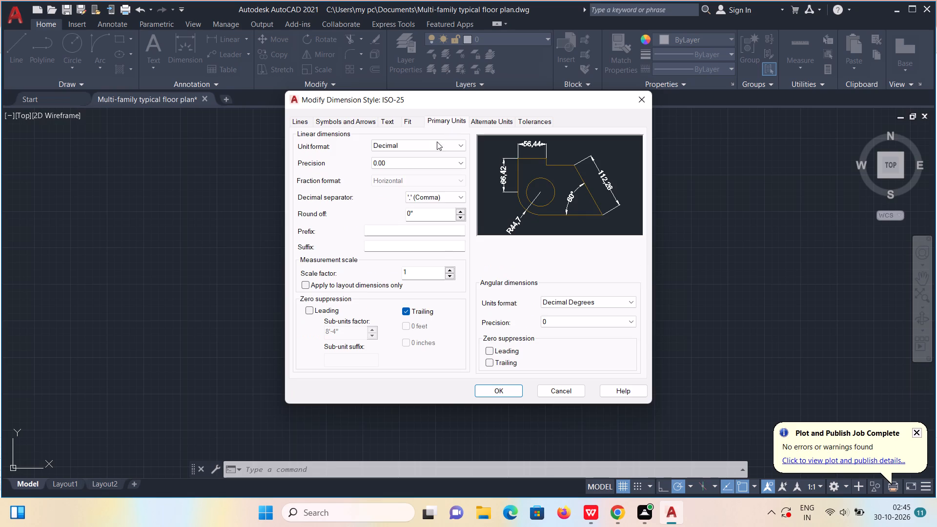
{"action": "left_click", "coordinate": [436, 148]}
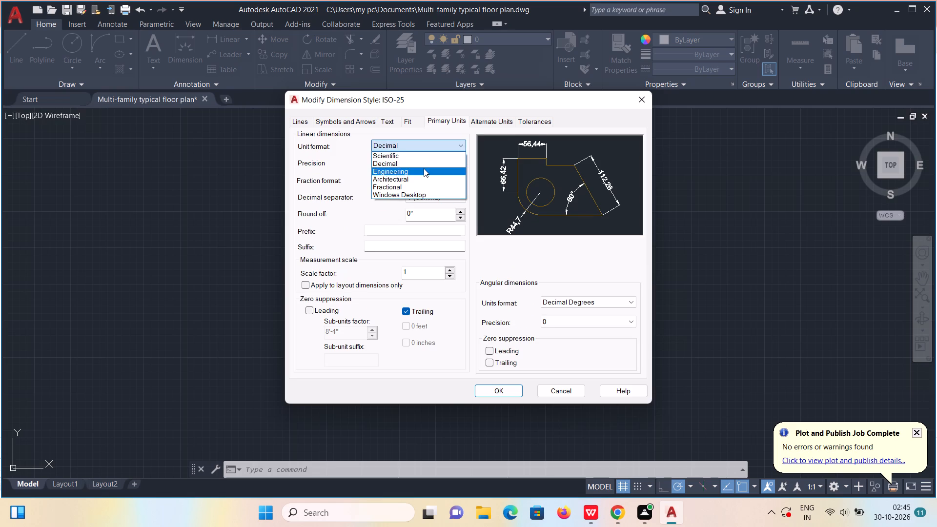
{"action": "left_click", "coordinate": [424, 168]}
{"action": "left_click", "coordinate": [424, 161]}
{"action": "left_click", "coordinate": [417, 176]}
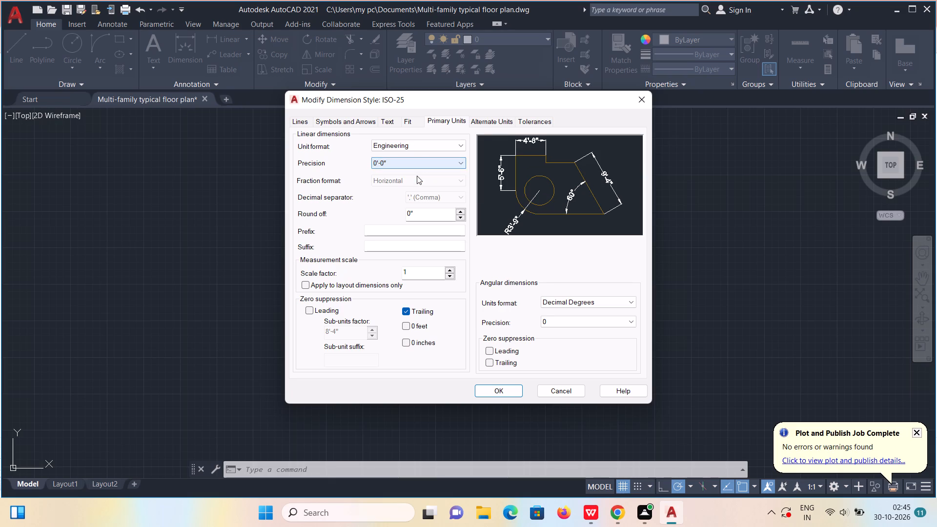
{"action": "left_click", "coordinate": [500, 389]}
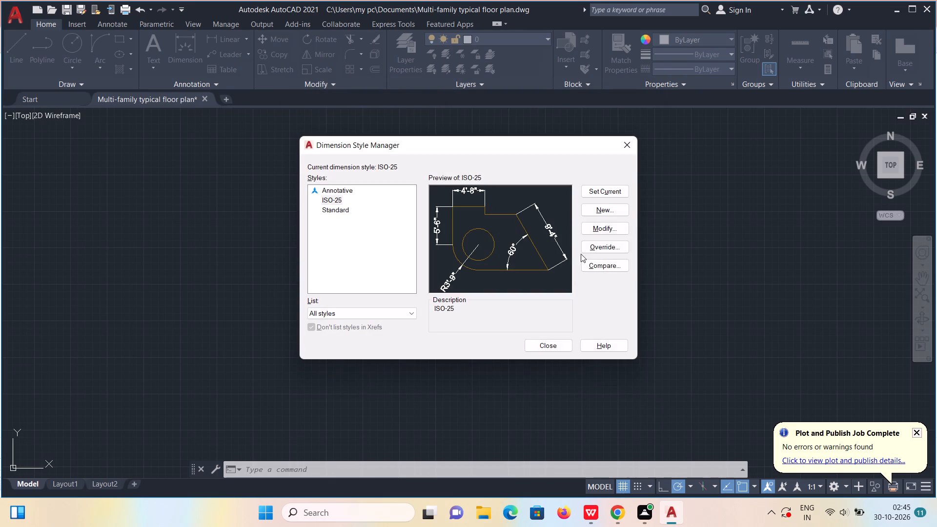
Make ISO-25 the current dimension style and close the Dimension Style Manager.
{"action": "left_click", "coordinate": [607, 193]}
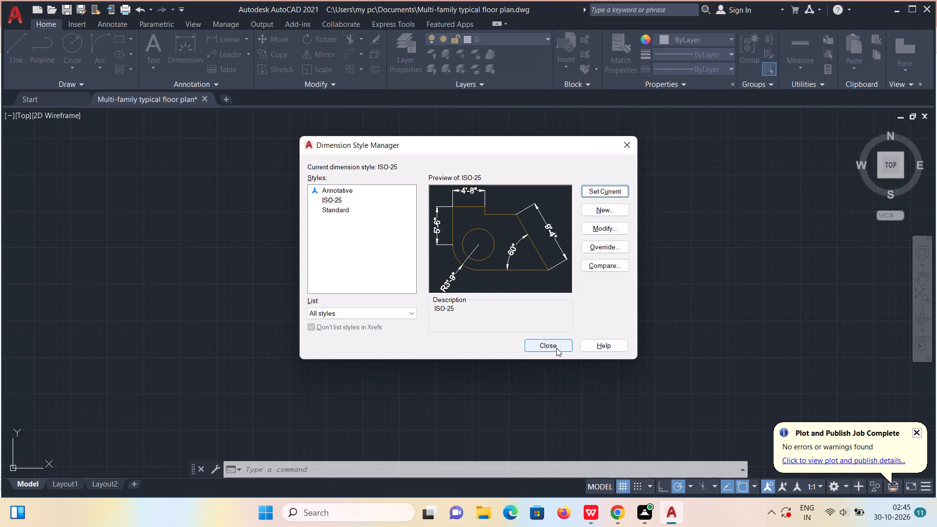
{"action": "left_click", "coordinate": [556, 348]}
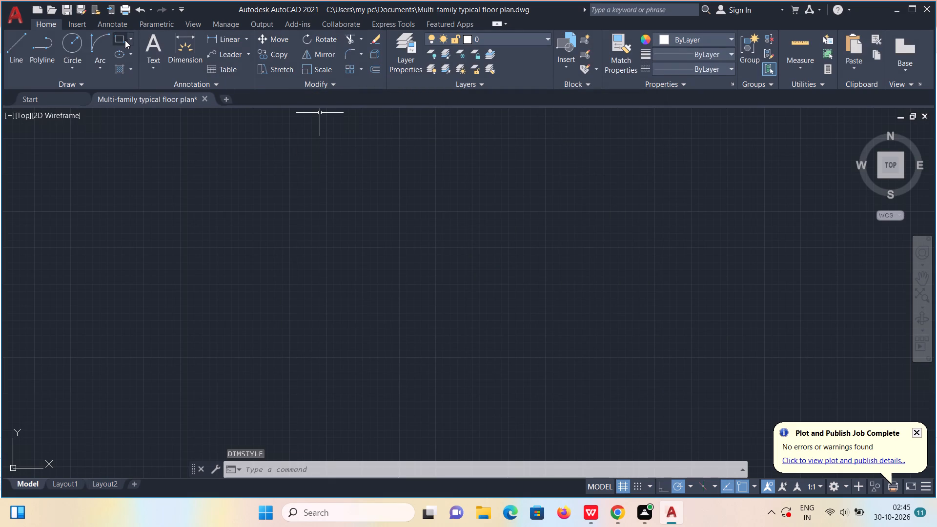
Draw a rectangle 60'9" wide and 58'10" high as the outer outline of the floor plan.
{"action": "left_click", "coordinate": [124, 40]}
{"action": "left_click", "coordinate": [328, 183]}
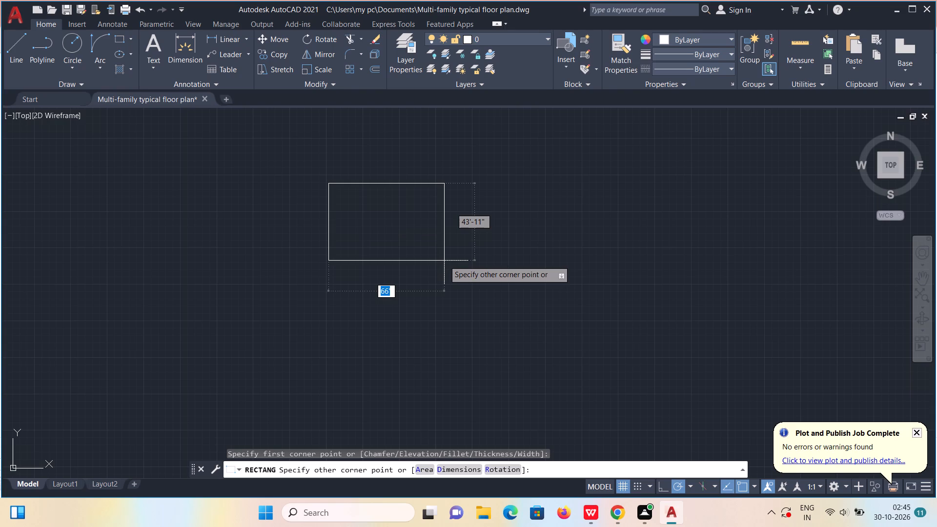
{"action": "type", "text": "60'9"}
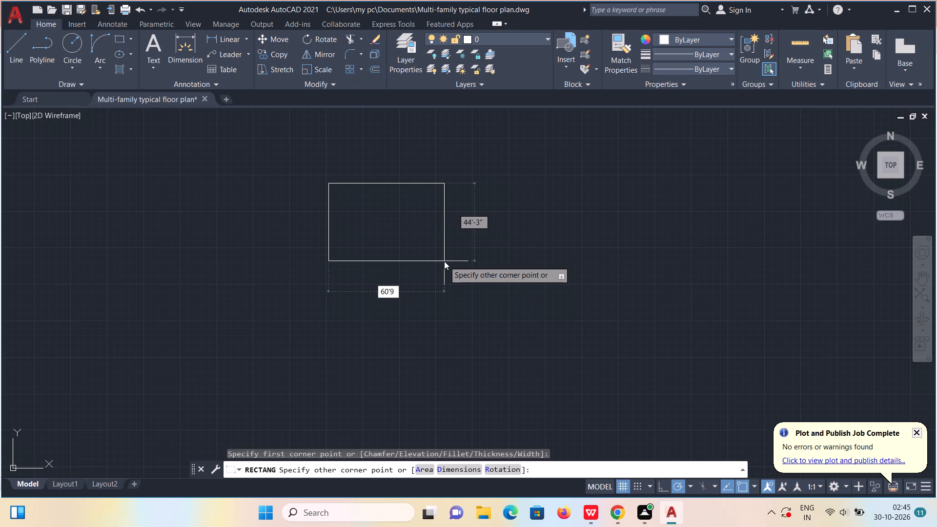
{"action": "key", "text": "shift+quotedbl"}
{"action": "key", "text": "comma"}
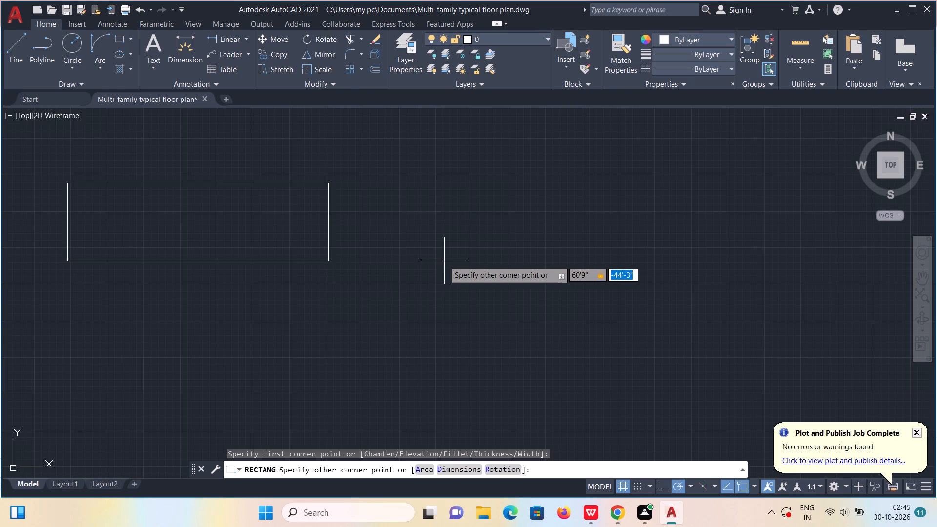
{"action": "key", "text": "5"}
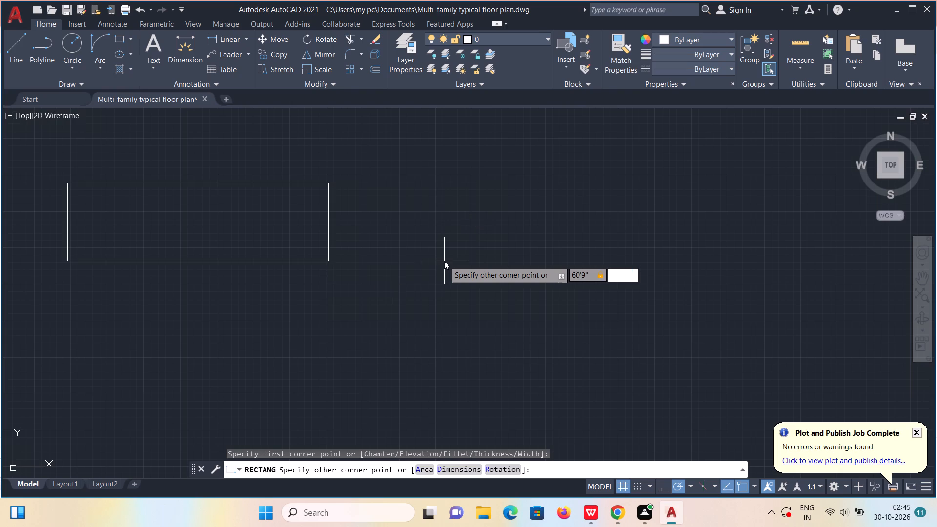
{"action": "type", "text": "8'1"}
{"action": "key", "text": "0"}
{"action": "key", "text": "shift+quotedbl"}
{"action": "key", "text": "Return"}
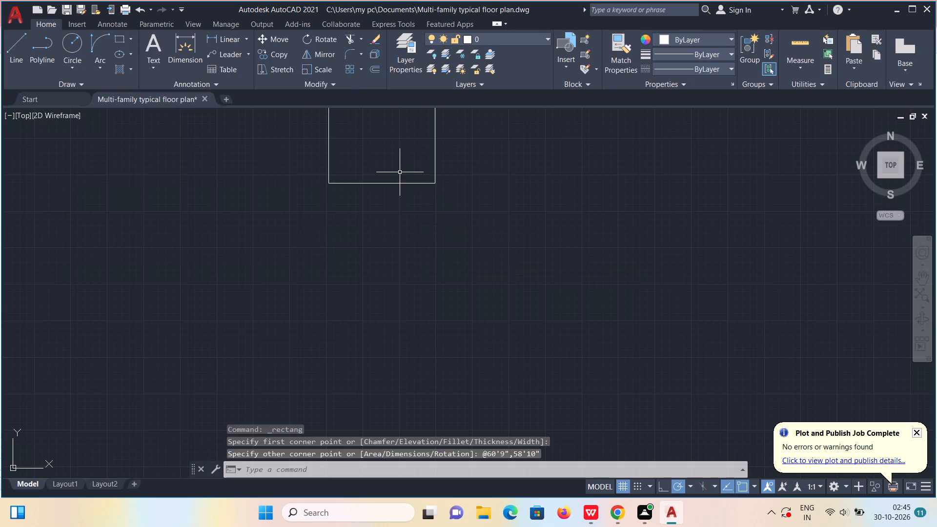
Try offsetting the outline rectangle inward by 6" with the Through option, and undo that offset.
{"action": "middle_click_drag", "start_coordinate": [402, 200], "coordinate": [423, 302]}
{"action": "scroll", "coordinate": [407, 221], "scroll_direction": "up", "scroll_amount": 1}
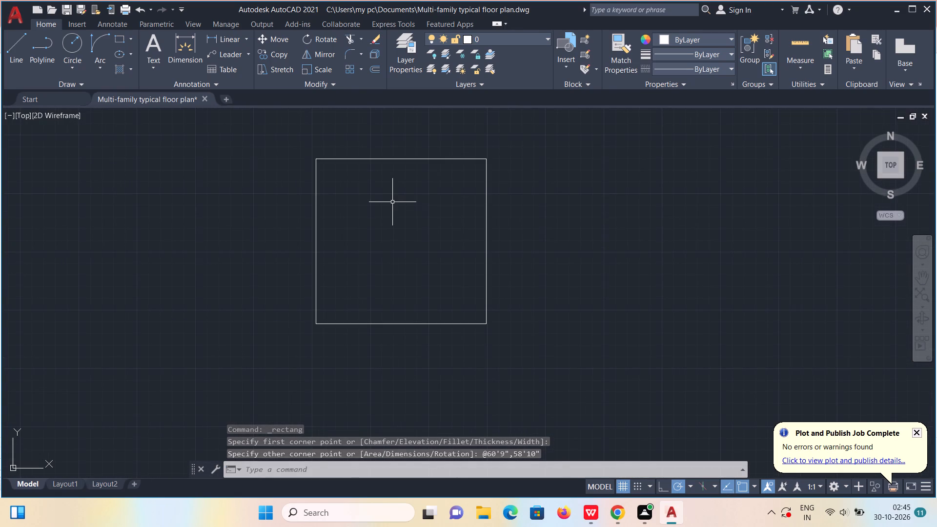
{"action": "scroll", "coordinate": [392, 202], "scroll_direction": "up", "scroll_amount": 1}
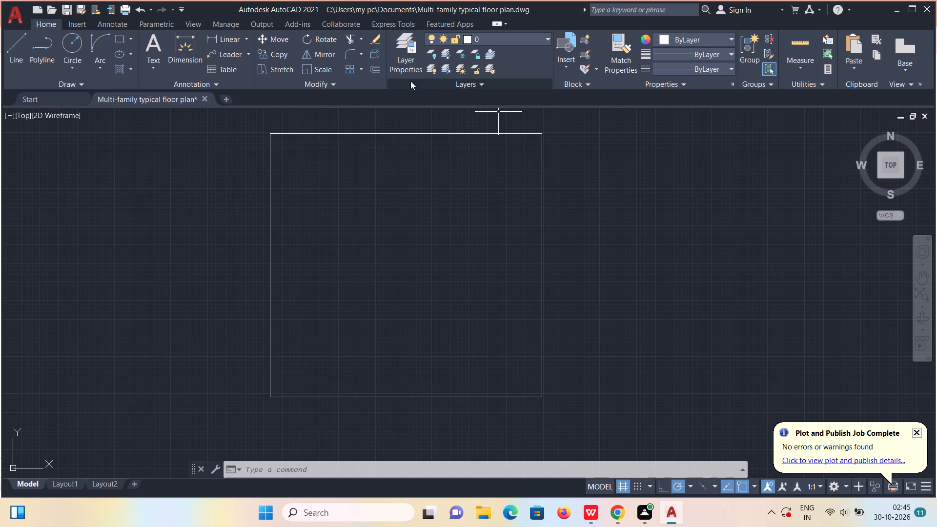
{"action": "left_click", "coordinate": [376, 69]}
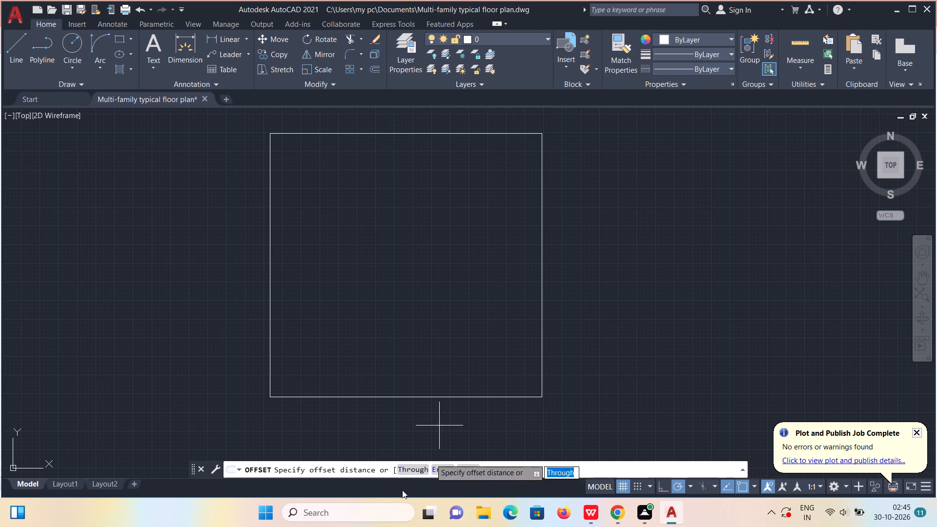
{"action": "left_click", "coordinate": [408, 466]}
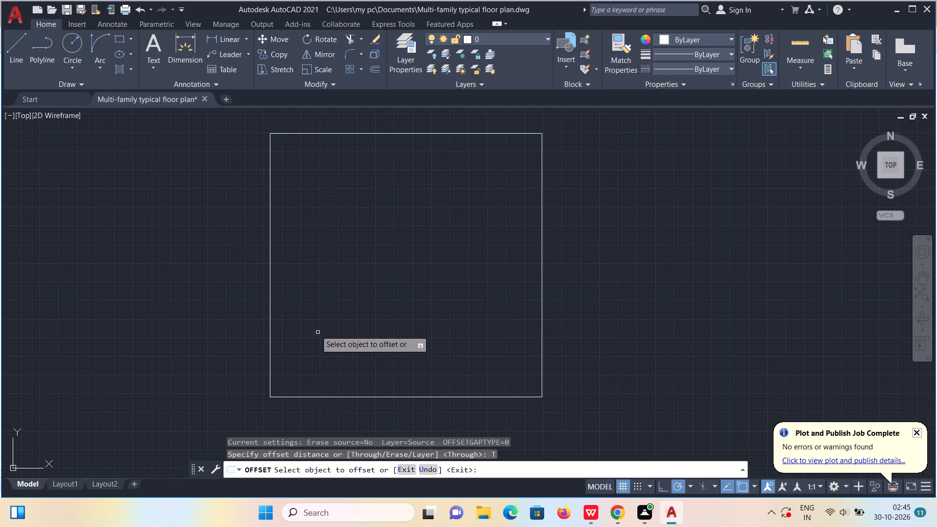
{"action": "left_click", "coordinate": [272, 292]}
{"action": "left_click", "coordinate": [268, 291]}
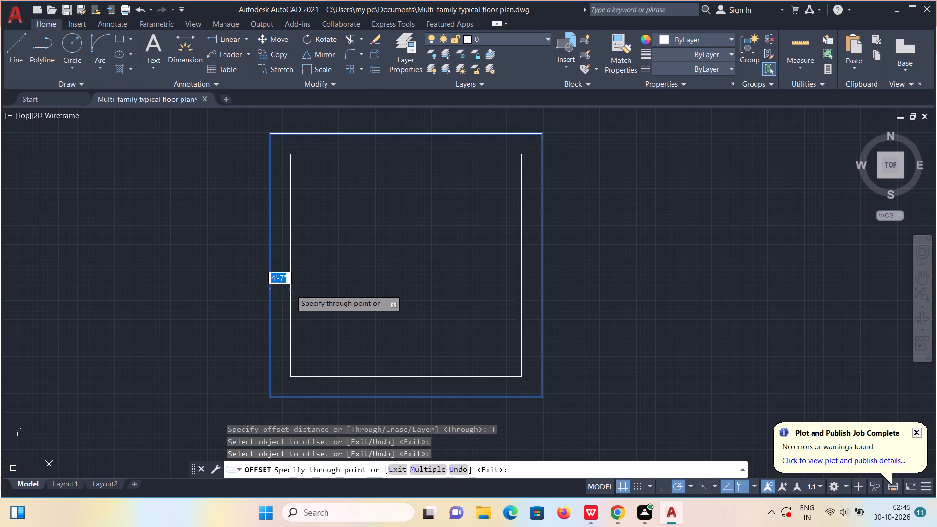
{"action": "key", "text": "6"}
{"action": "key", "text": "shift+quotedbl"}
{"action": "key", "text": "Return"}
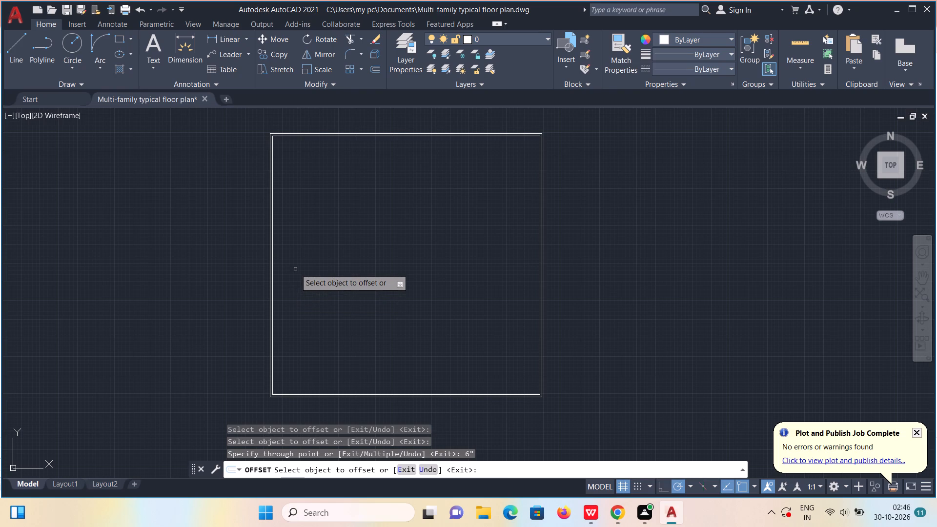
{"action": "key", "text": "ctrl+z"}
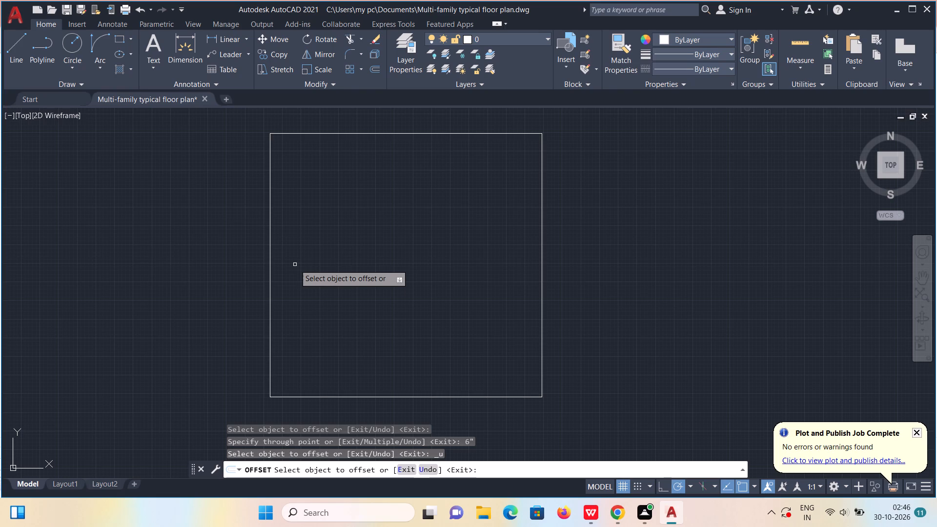
Offset the outline rectangle inward by 9" to form the outer wall thickness, and end the Offset command.
{"action": "left_click", "coordinate": [270, 160]}
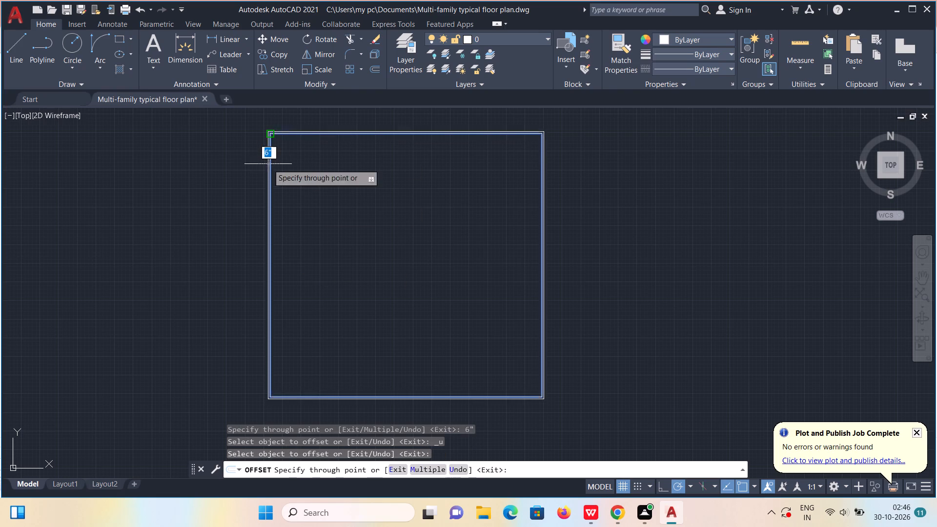
{"action": "key", "text": "9"}
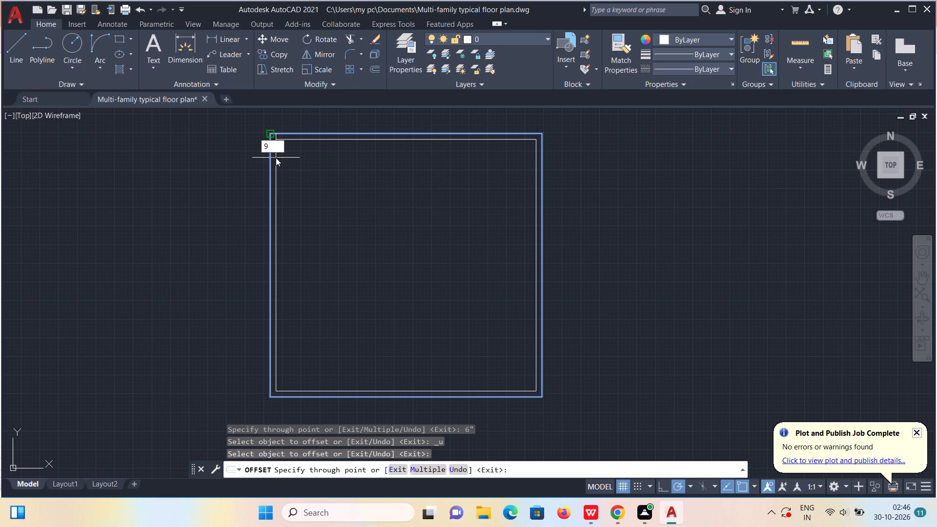
{"action": "key", "text": "shift+quotedbl"}
{"action": "key", "text": "Return"}
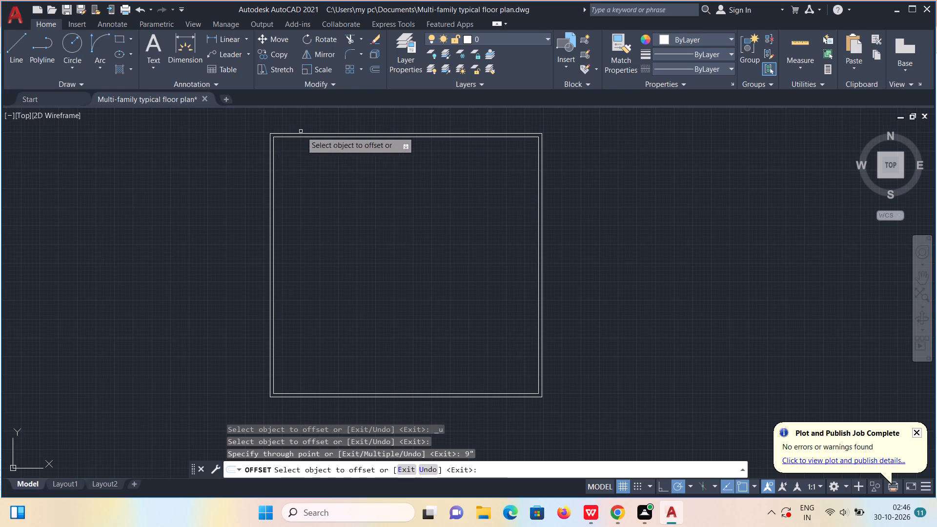
{"action": "key", "text": "Escape"}
Explode the outer and inner wall rectangles into separate lines.
{"action": "scroll", "coordinate": [343, 116], "scroll_direction": "up", "scroll_amount": 4}
{"action": "left_click", "coordinate": [379, 233]}
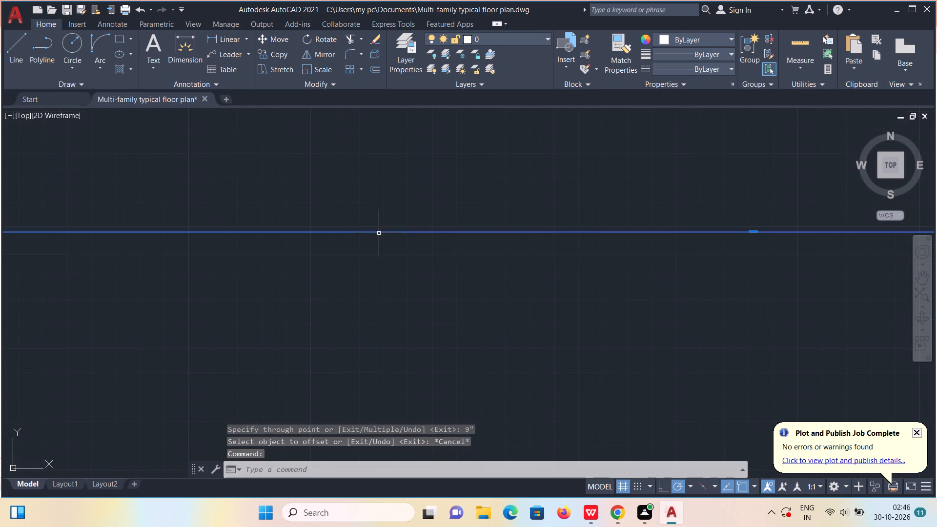
{"action": "left_click", "coordinate": [372, 50]}
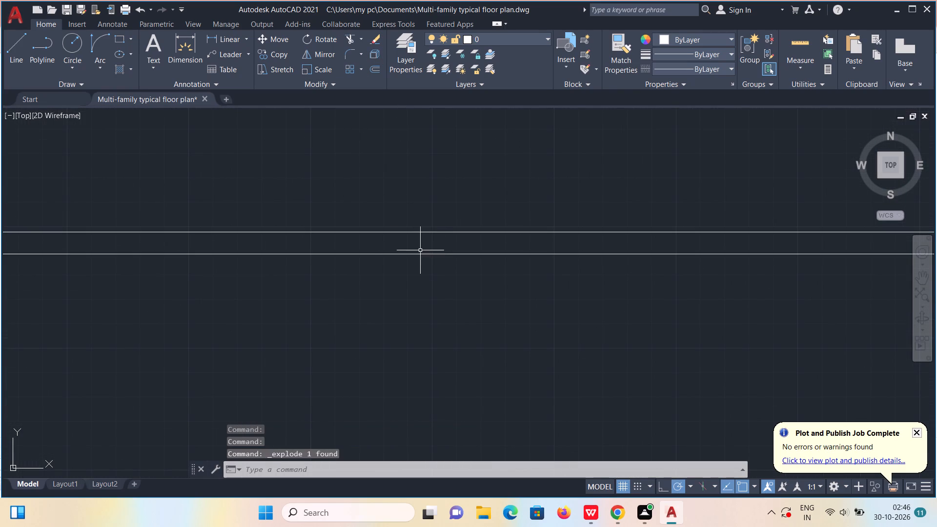
{"action": "left_click", "coordinate": [421, 255]}
{"action": "left_click", "coordinate": [376, 49]}
Create the first vertical partition by offsetting the left wall's inner line 10' to the right with Through, and that new line 4".
{"action": "scroll", "coordinate": [425, 253], "scroll_direction": "down", "scroll_amount": 1}
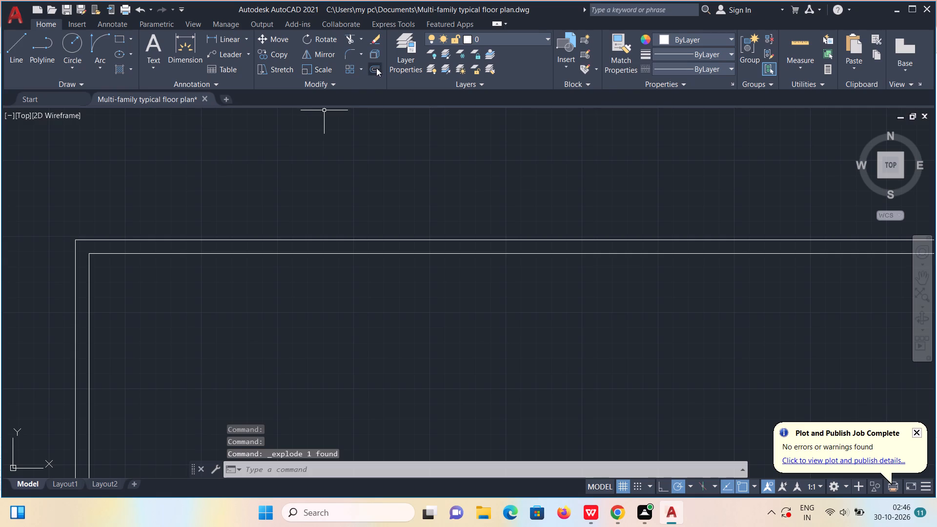
{"action": "left_click", "coordinate": [376, 68]}
{"action": "left_click", "coordinate": [411, 466]}
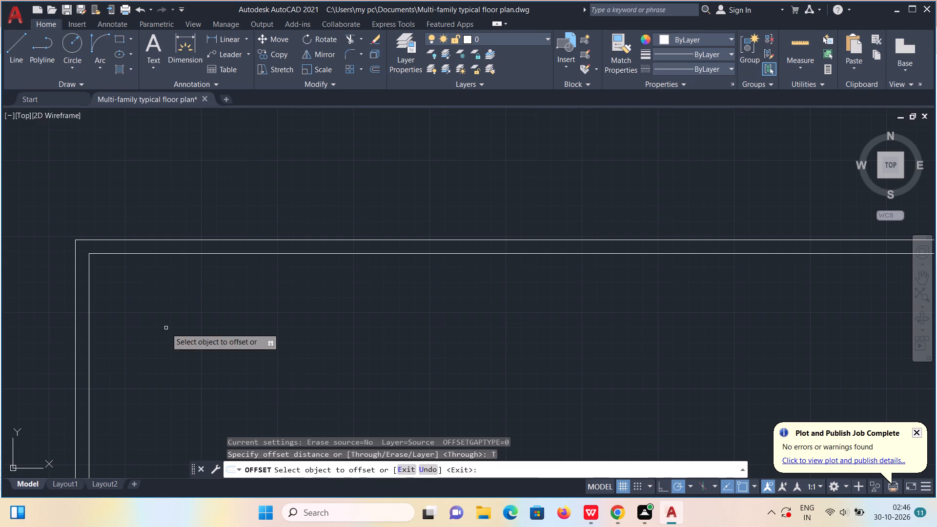
{"action": "middle_click_drag", "start_coordinate": [209, 319], "coordinate": [256, 236]}
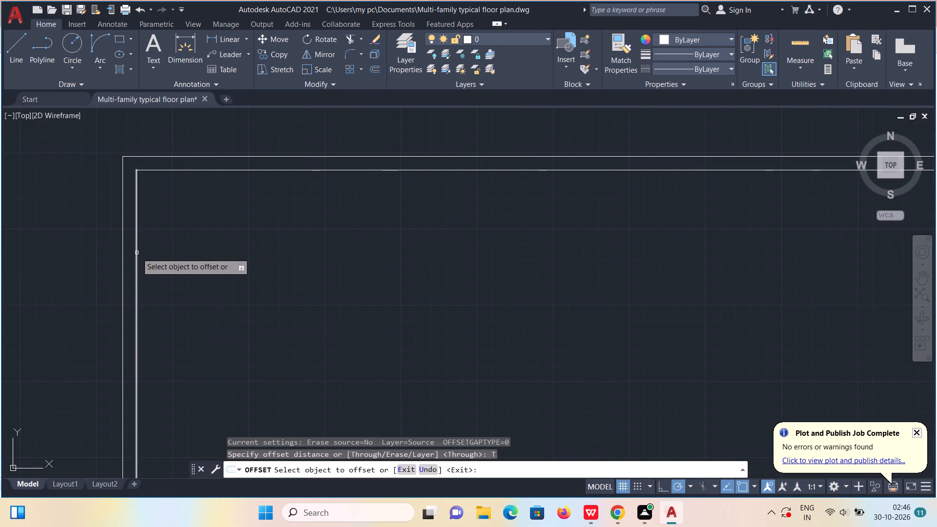
{"action": "left_click", "coordinate": [137, 253]}
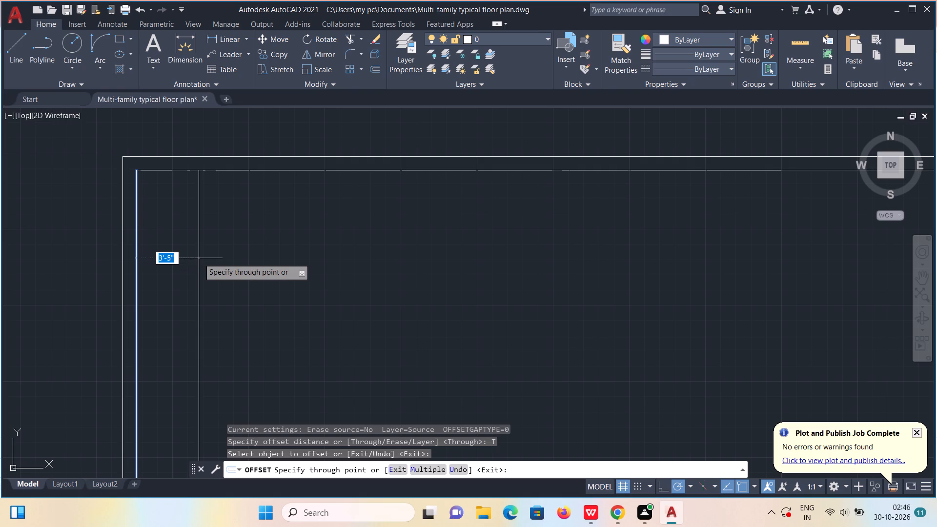
{"action": "type", "text": "10"}
{"action": "key", "text": "apostrophe"}
{"action": "key", "text": "Return"}
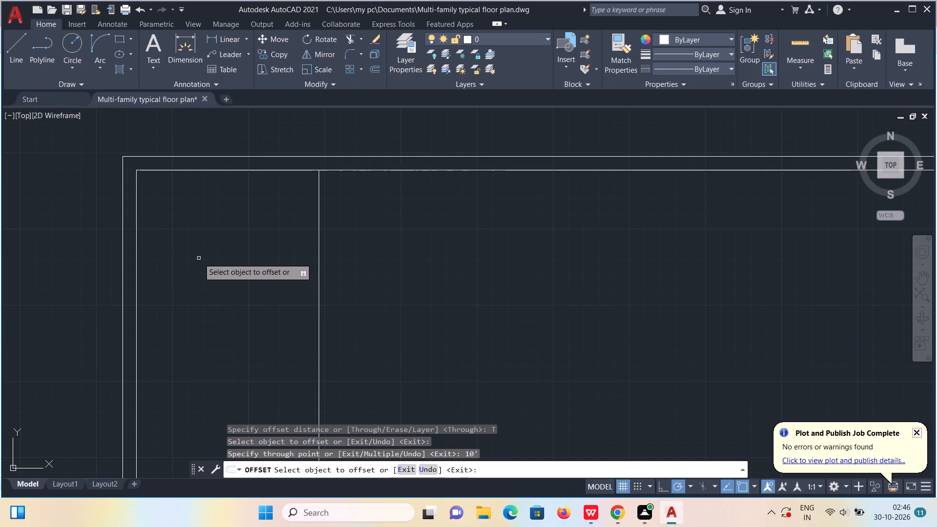
{"action": "left_click", "coordinate": [320, 272]}
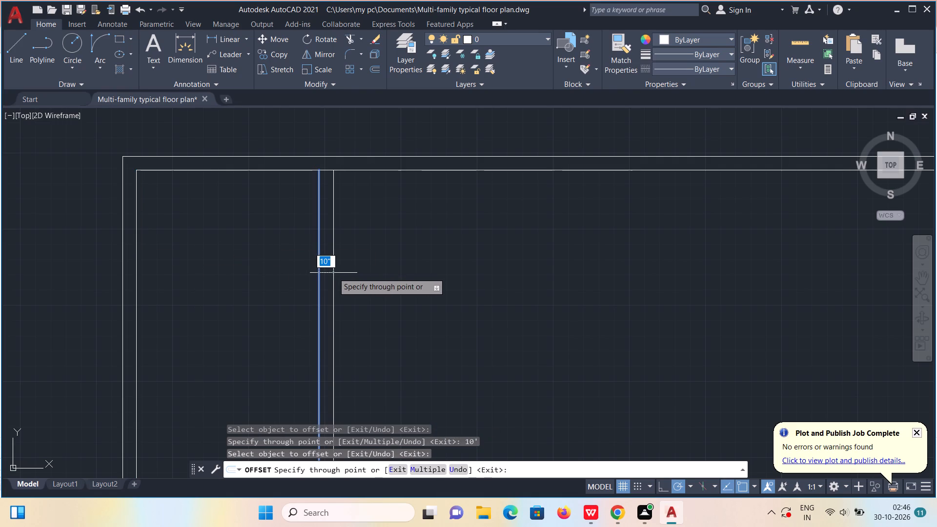
{"action": "type", "text": "4\""}
{"action": "key", "text": "Return"}
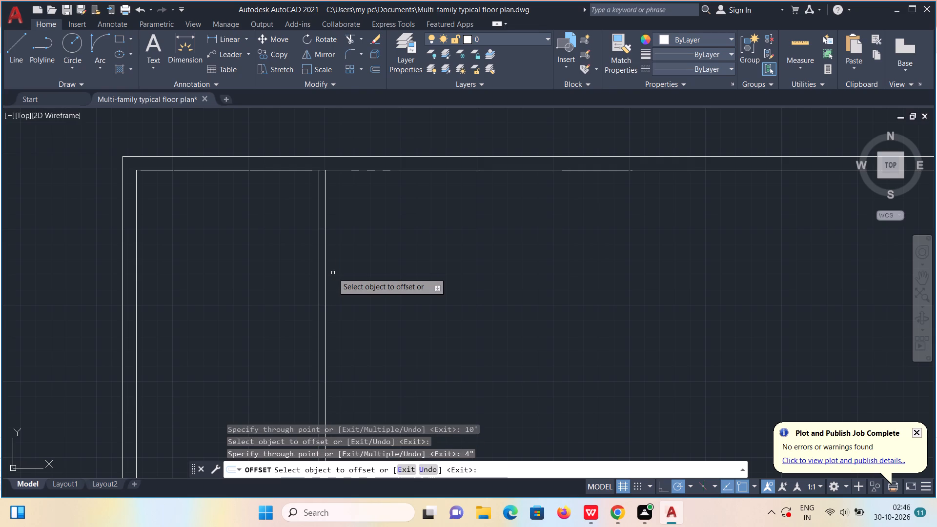
Create the second vertical partition by offsetting the first partition's right face 5'2" to the right, and the resulting line 6".
{"action": "left_click", "coordinate": [323, 257]}
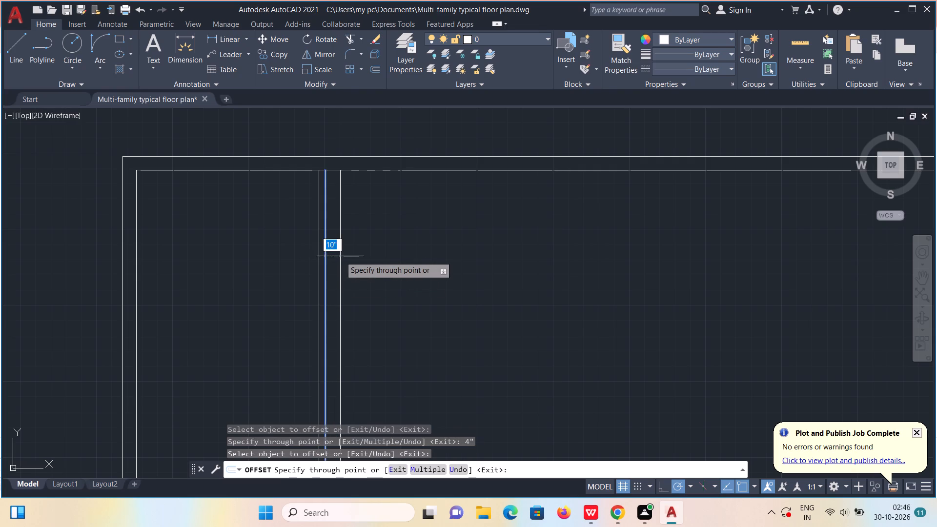
{"action": "type", "text": "5'2"}
{"action": "key", "text": "shift+quotedbl"}
{"action": "key", "text": "Return"}
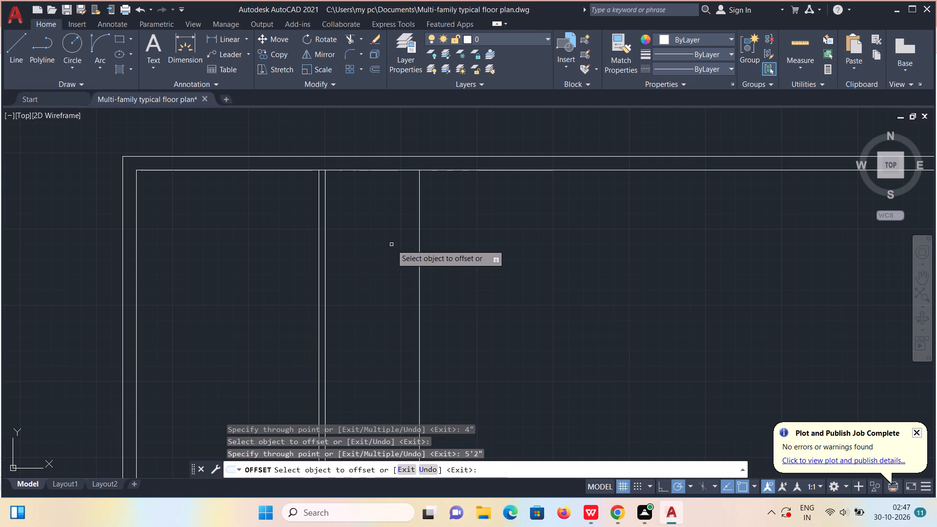
{"action": "left_click", "coordinate": [418, 265]}
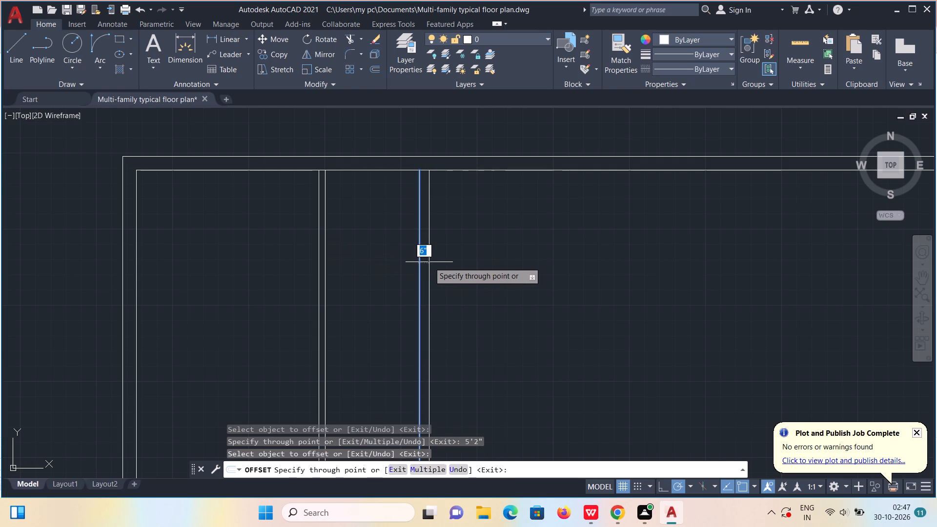
{"action": "type", "text": "6\""}
{"action": "key", "text": "Return"}
Create the third vertical partition by offsetting the second partition's right face 10'1" to the right, and the resulting line 6".
{"action": "scroll", "coordinate": [436, 257], "scroll_direction": "down", "scroll_amount": 1}
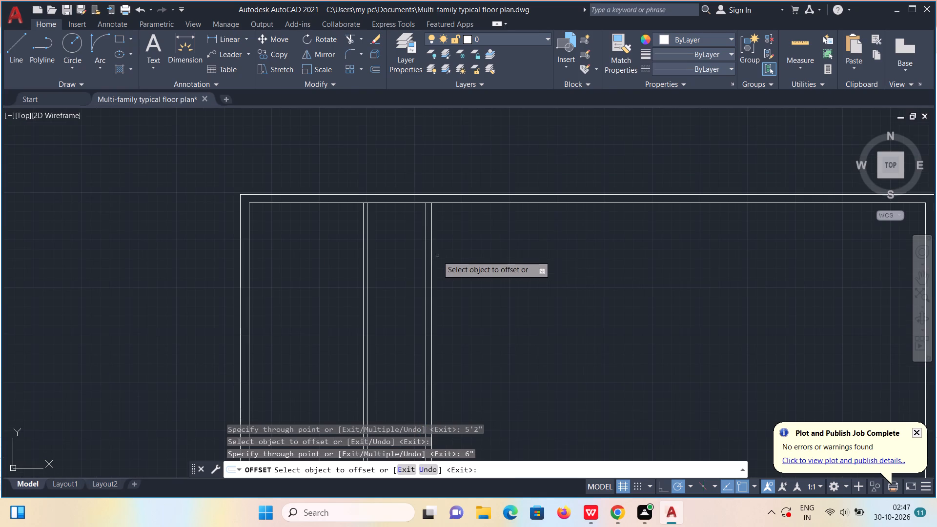
{"action": "middle_click_drag", "start_coordinate": [478, 259], "coordinate": [413, 265]}
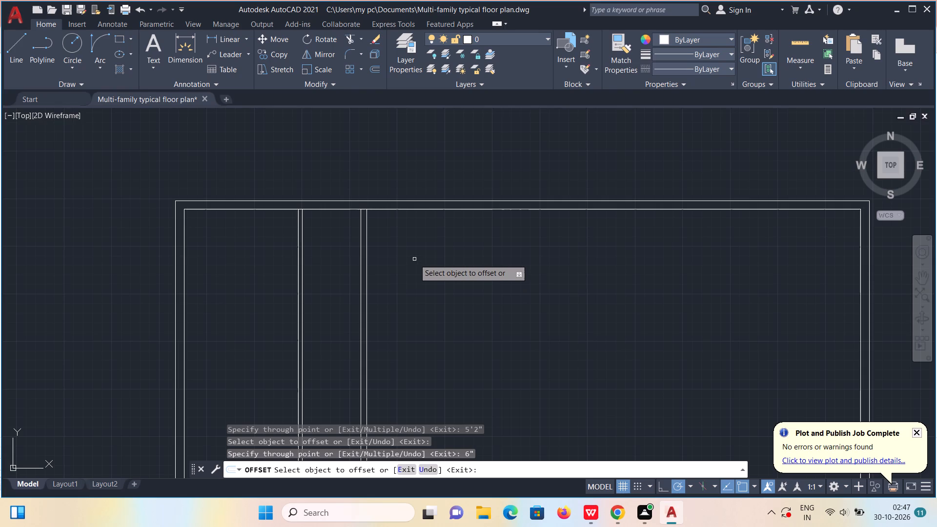
{"action": "left_click", "coordinate": [367, 286]}
{"action": "type", "text": "10'1"}
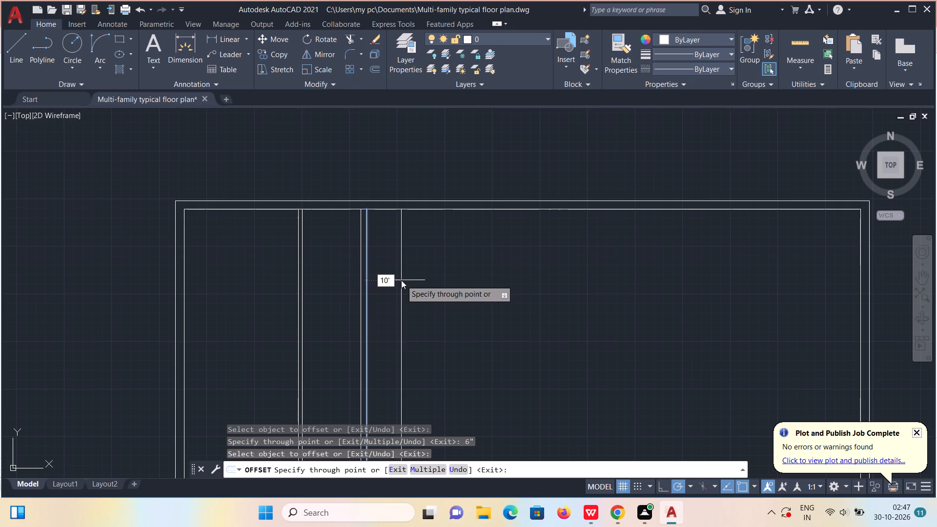
{"action": "key", "text": "shift+quotedbl"}
{"action": "key", "text": "Return"}
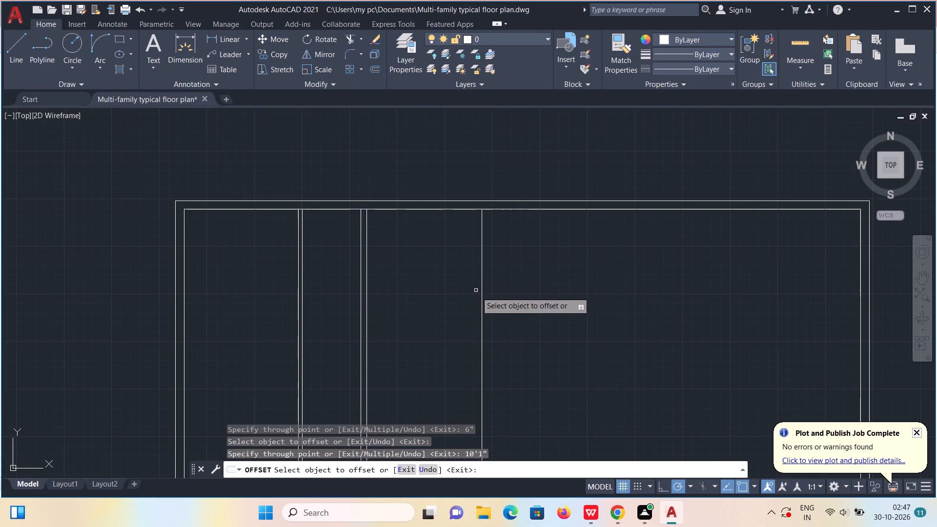
{"action": "left_click", "coordinate": [480, 295]}
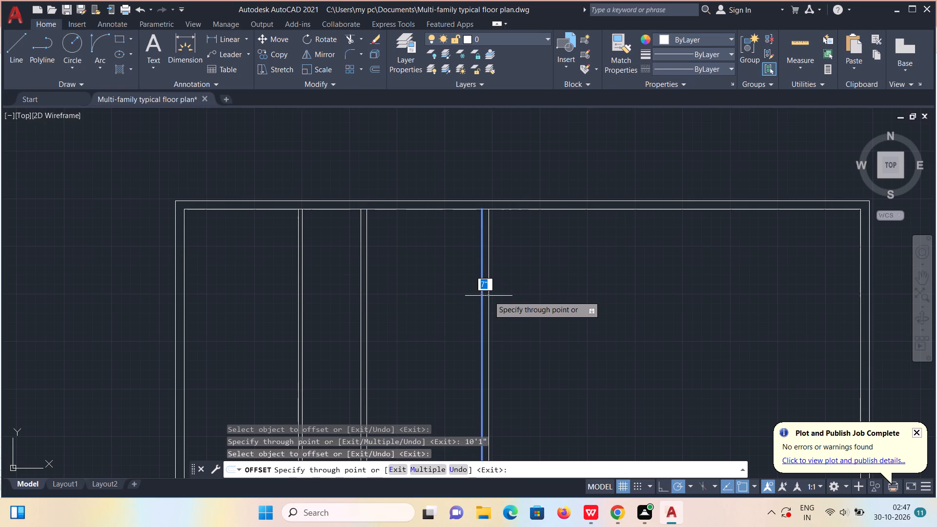
{"action": "key", "text": "6"}
{"action": "key", "text": "shift+quotedbl"}
{"action": "key", "text": "Return"}
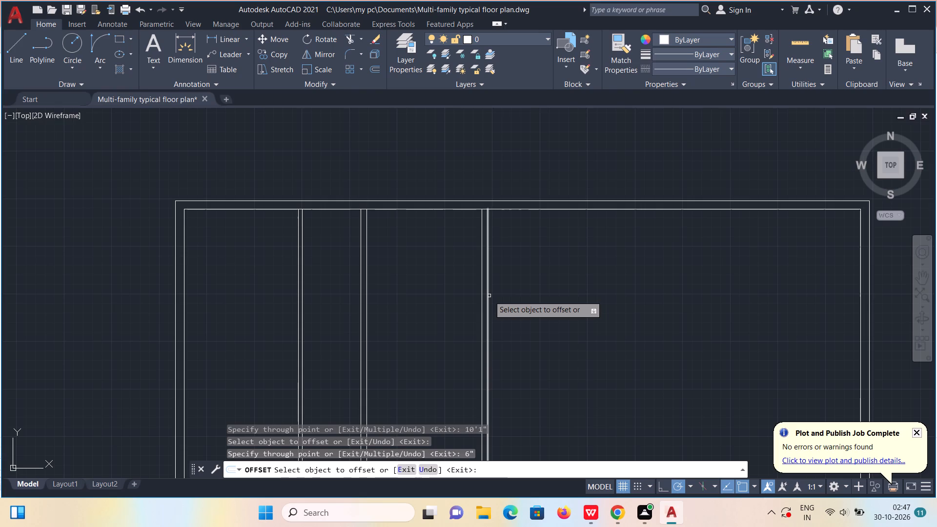
Create the fourth vertical partition by offsetting the third partition's right face 5' to the right, and the resulting line 6".
{"action": "left_click", "coordinate": [489, 296]}
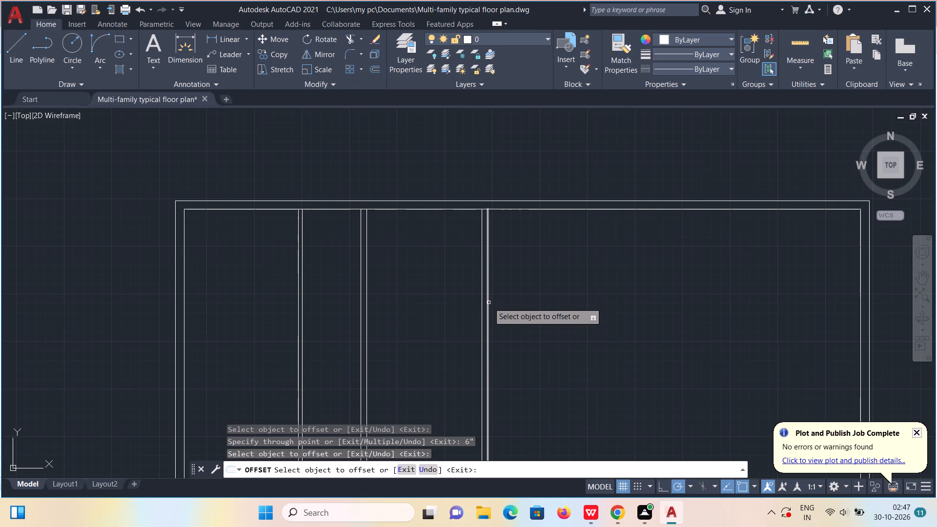
{"action": "left_click", "coordinate": [489, 303]}
{"action": "key", "text": "5"}
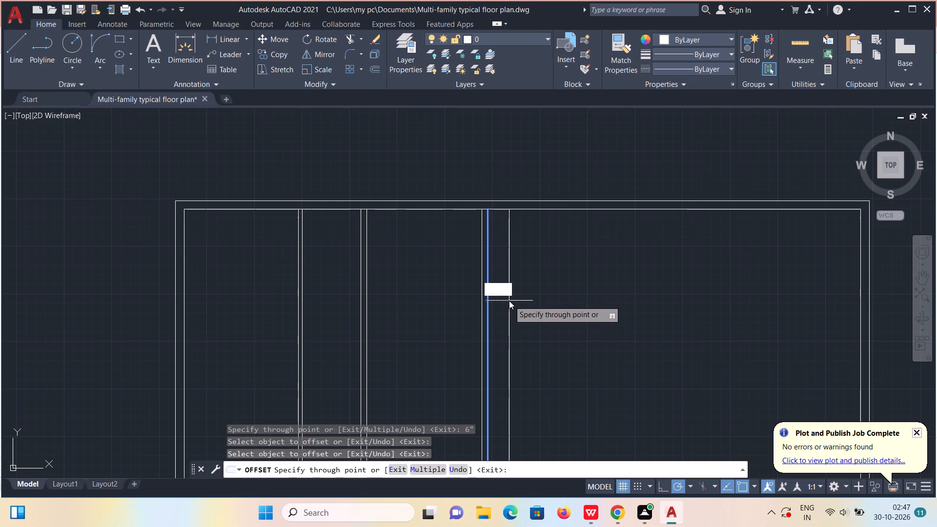
{"action": "key", "text": "apostrophe"}
{"action": "key", "text": "Return"}
{"action": "left_click", "coordinate": [544, 288]}
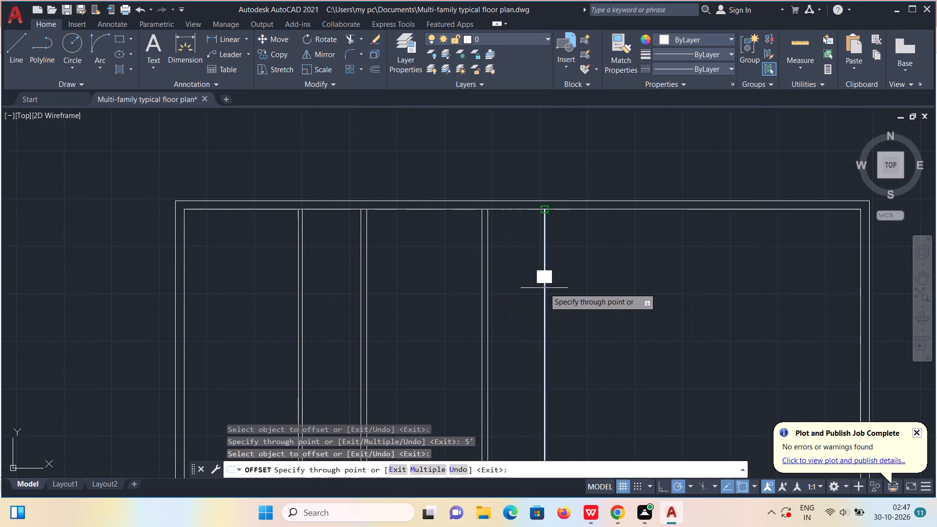
{"action": "type", "text": "6\""}
{"action": "key", "text": "Return"}
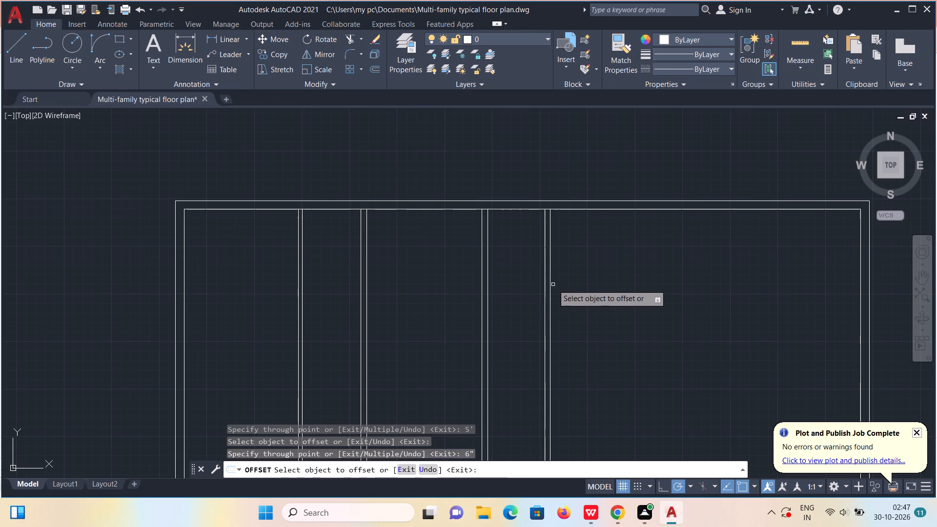
Create the fifth vertical wall by offsetting the fourth partition's right face 10'1" to the right, and the resulting line 9".
{"action": "left_click", "coordinate": [550, 286]}
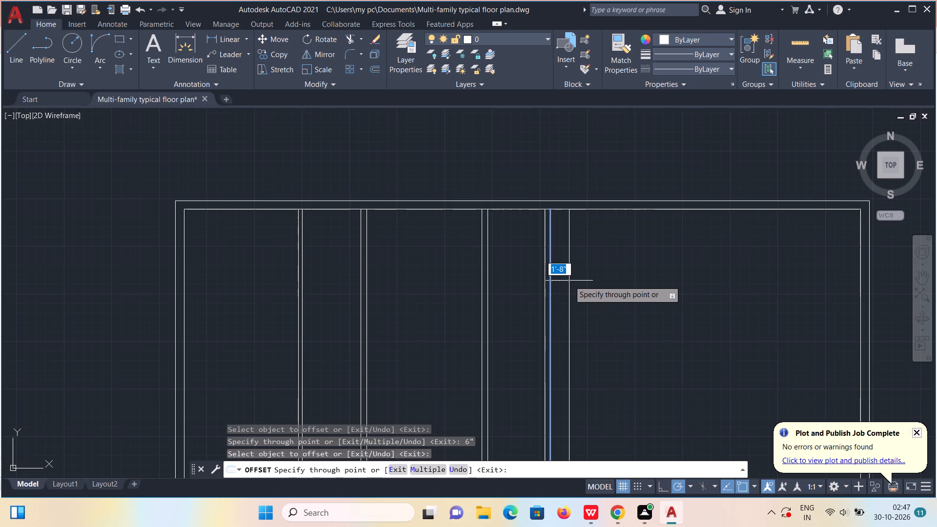
{"action": "type", "text": "10'"}
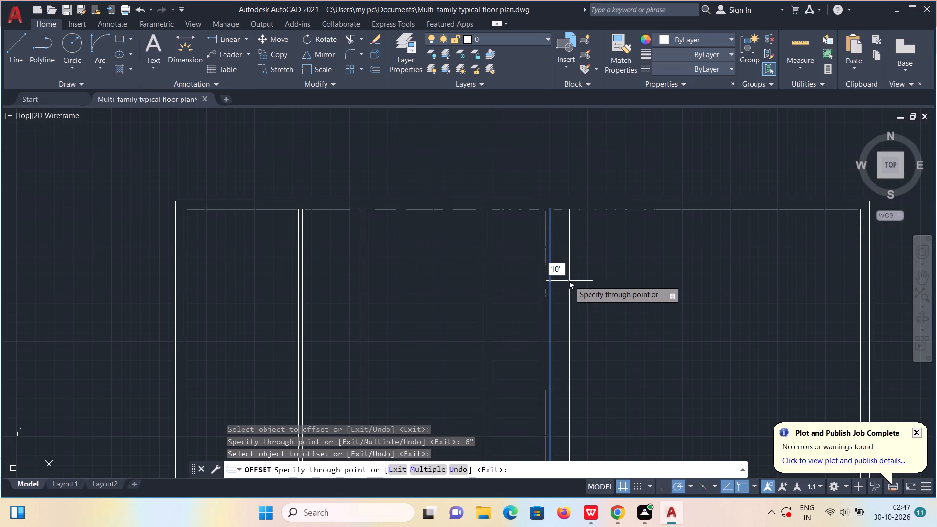
{"action": "type", "text": "1\""}
{"action": "key", "text": "Return"}
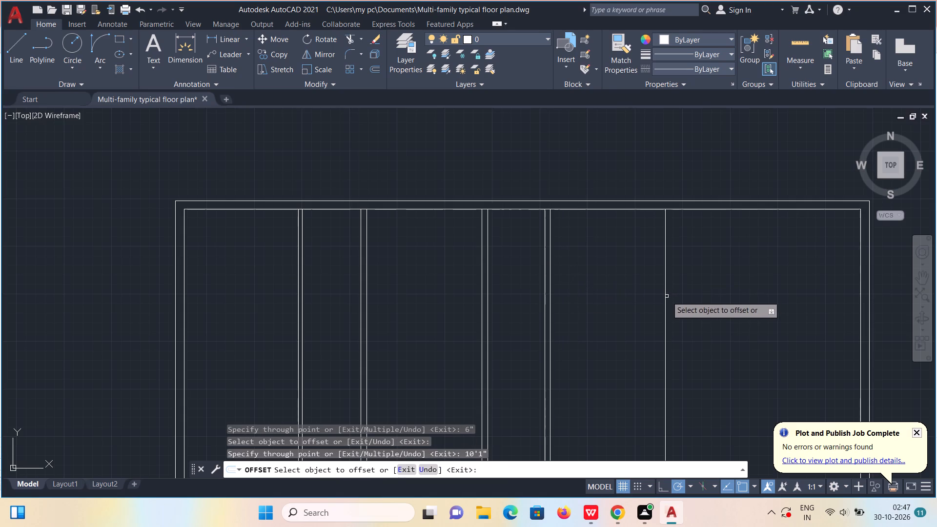
{"action": "left_click", "coordinate": [665, 298]}
{"action": "key", "text": "9"}
{"action": "key", "text": "shift+quotedbl"}
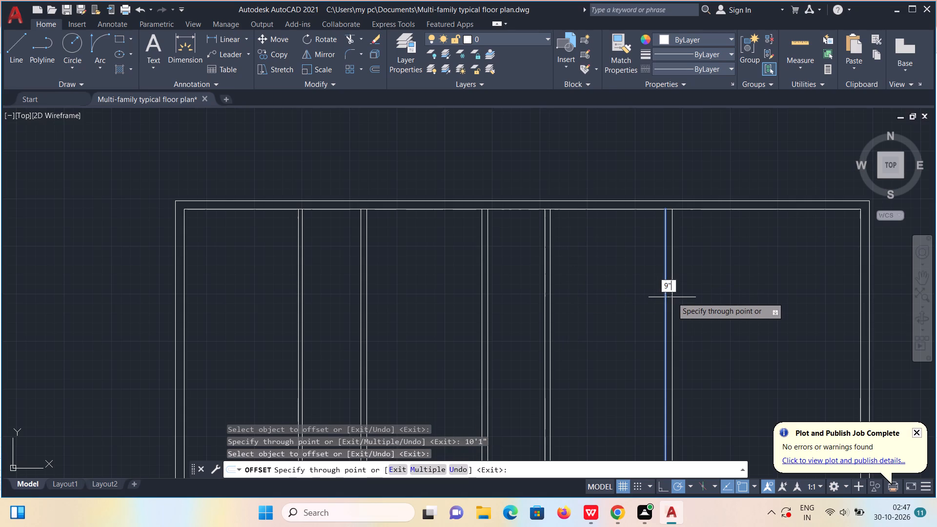
{"action": "key", "text": "Return"}
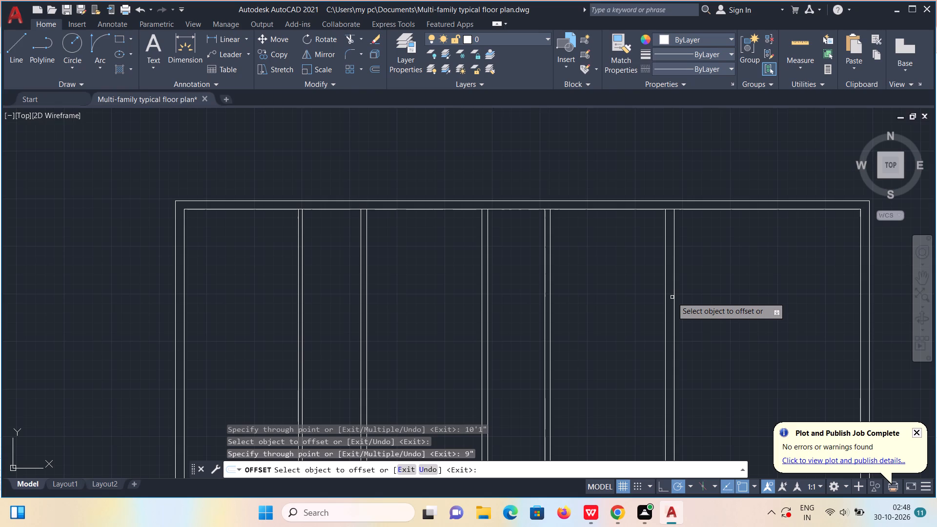
Offset the right face of the 9" vertical wall.
{"action": "left_click", "coordinate": [675, 250]}
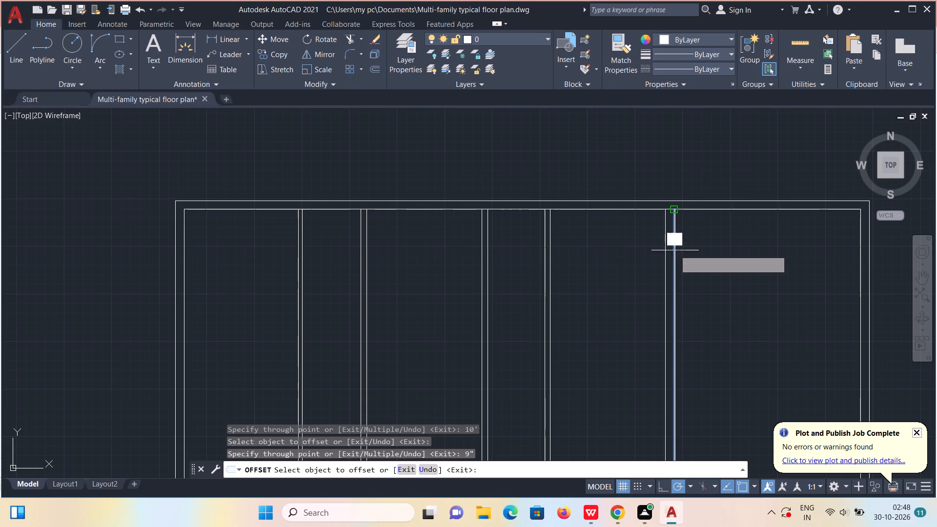
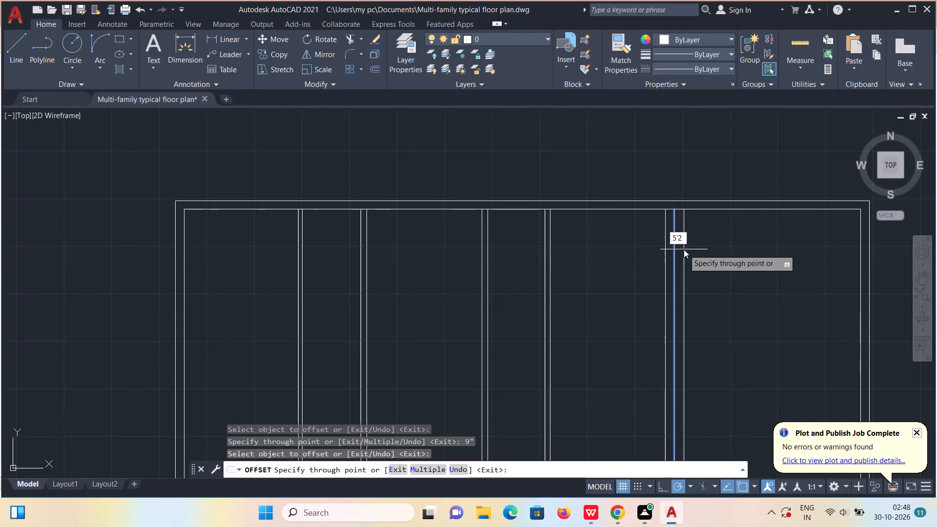
Create the sixth vertical partition by offsetting the 9" wall's right face 5'2" to the right, and the resulting line 4".
{"action": "key", "text": "shift+quotedbl"}
{"action": "key", "text": "Return"}
{"action": "left_click", "coordinate": [732, 265]}
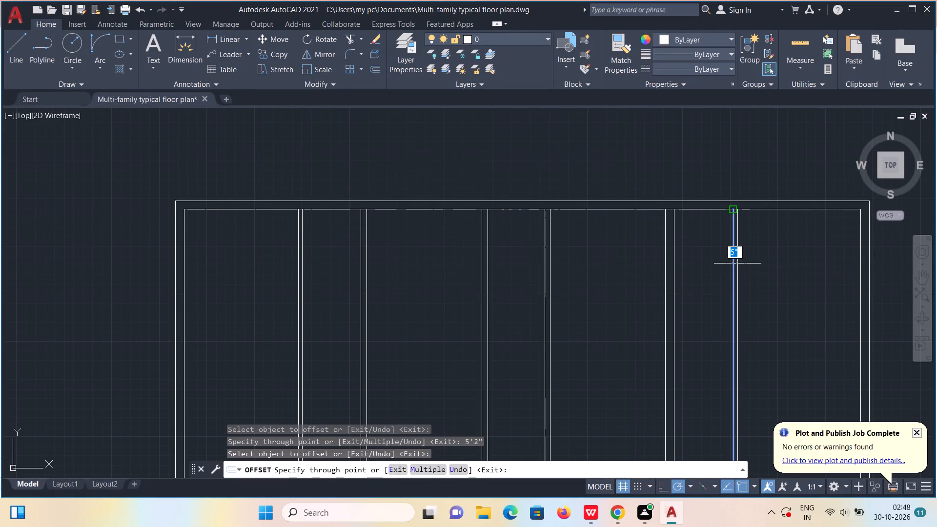
{"action": "type", "text": "4\""}
{"action": "key", "text": "Return"}
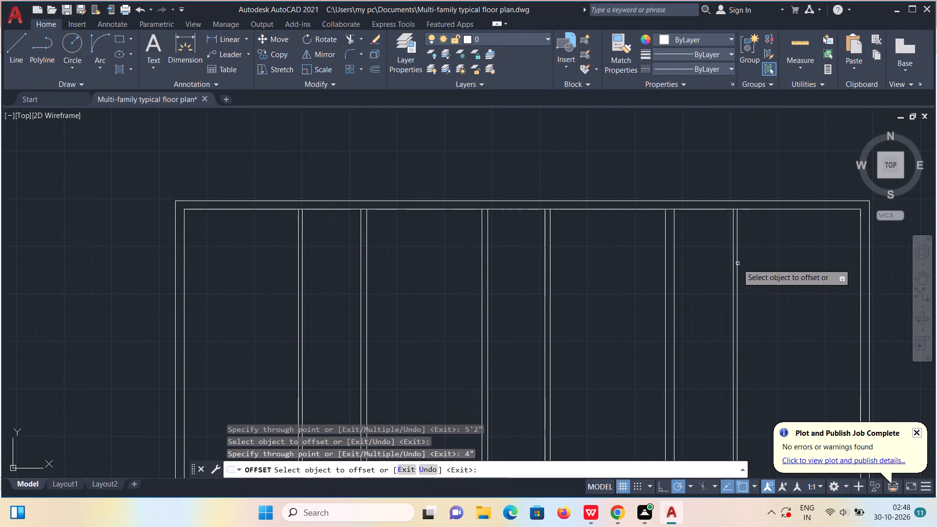
Measure the clear width between the sixth partition and the right outer wall's inner face.
{"action": "left_click", "coordinate": [794, 45]}
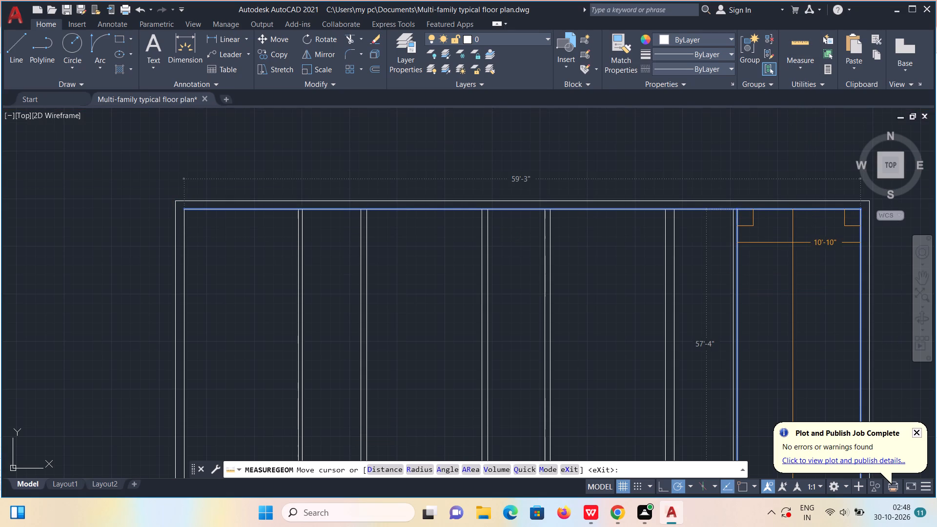
{"action": "key", "text": "Escape"}
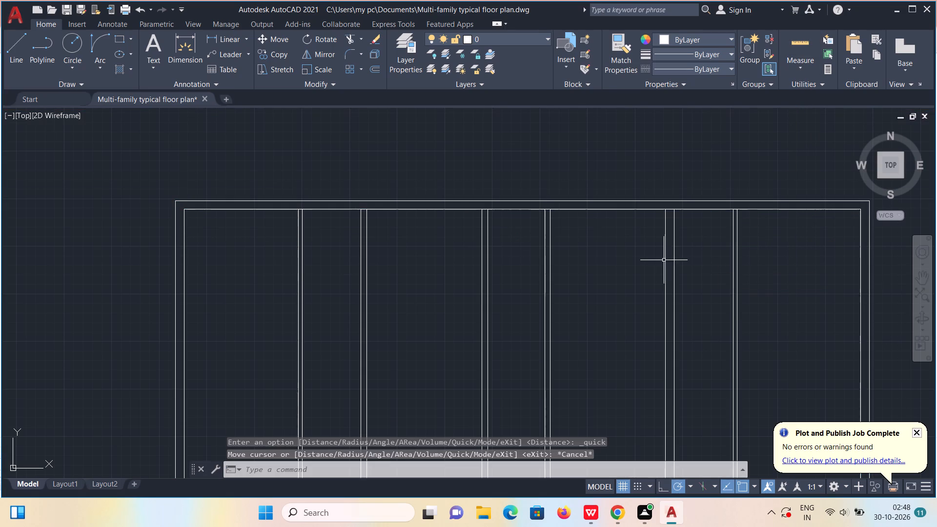
Trim the top outer wall's inner line where the first and second vertical partitions meet it.
{"action": "scroll", "coordinate": [640, 258], "scroll_direction": "down", "scroll_amount": 3}
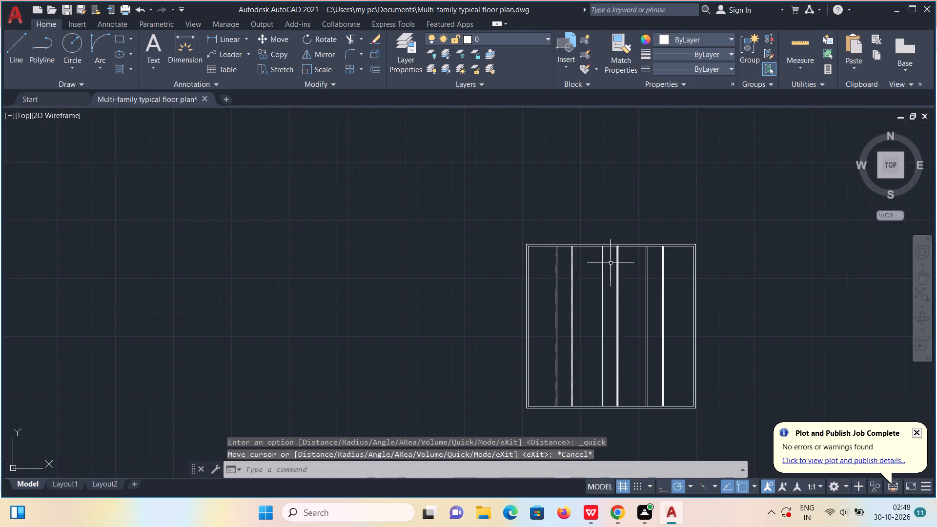
{"action": "scroll", "coordinate": [538, 237], "scroll_direction": "up", "scroll_amount": 4}
{"action": "middle_click_drag", "start_coordinate": [587, 229], "coordinate": [281, 165]}
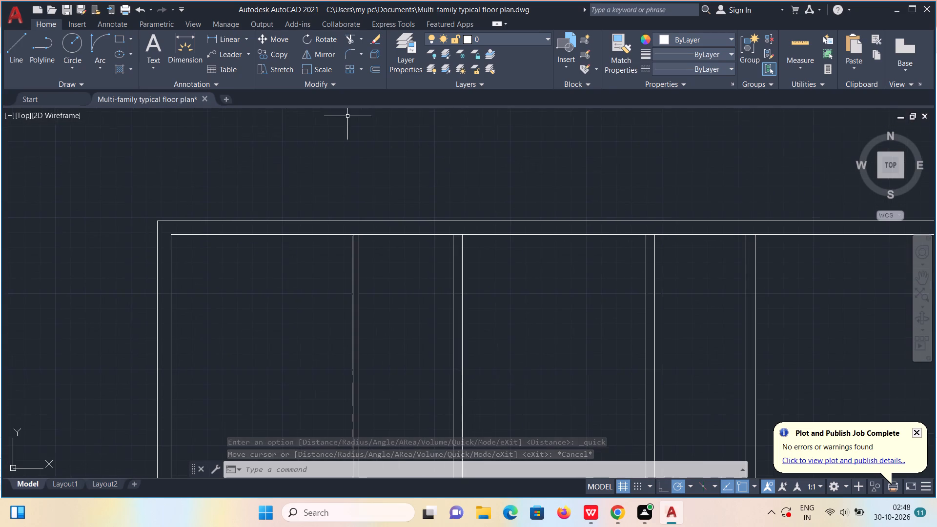
{"action": "left_click", "coordinate": [352, 41]}
{"action": "scroll", "coordinate": [353, 251], "scroll_direction": "up", "scroll_amount": 2}
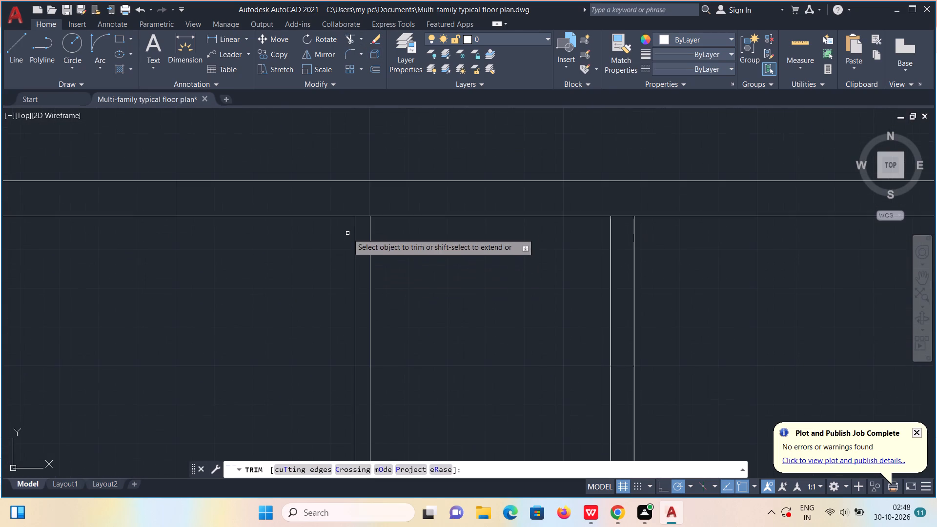
{"action": "left_click", "coordinate": [363, 215]}
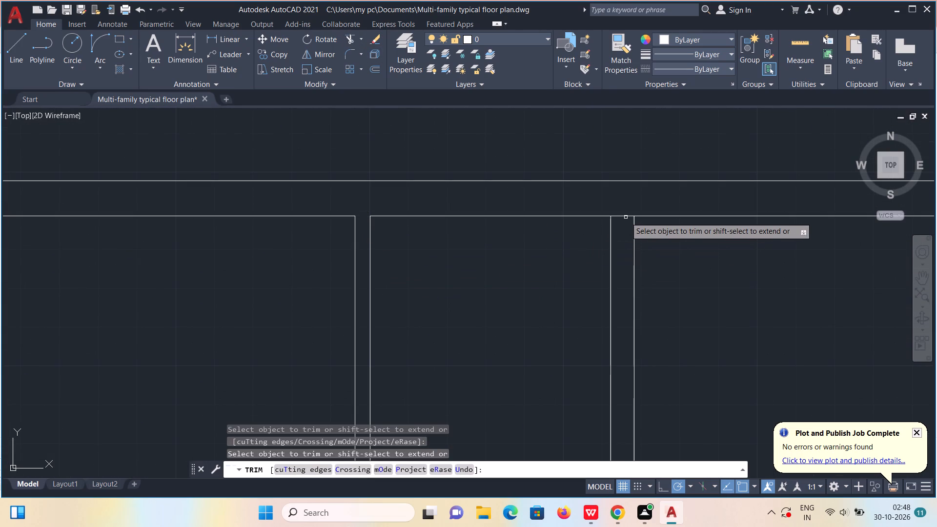
{"action": "left_click", "coordinate": [626, 217]}
Trim the top outer wall's inner line between the faces of the third and fourth vertical partitions.
{"action": "scroll", "coordinate": [619, 223], "scroll_direction": "down", "scroll_amount": 2}
{"action": "middle_click_drag", "start_coordinate": [690, 248], "coordinate": [434, 268]}
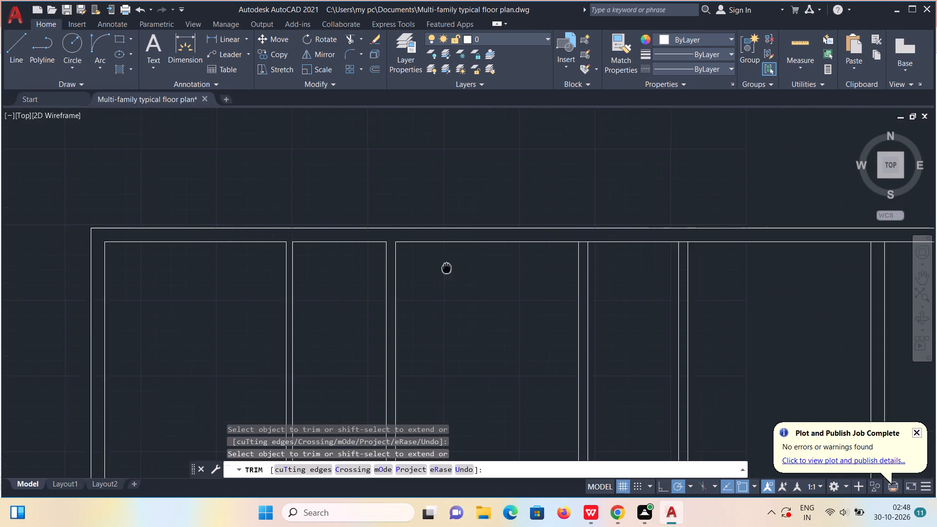
{"action": "middle_click_drag", "start_coordinate": [434, 268], "coordinate": [354, 268]}
{"action": "scroll", "coordinate": [487, 249], "scroll_direction": "up", "scroll_amount": 3}
{"action": "left_click", "coordinate": [448, 222]}
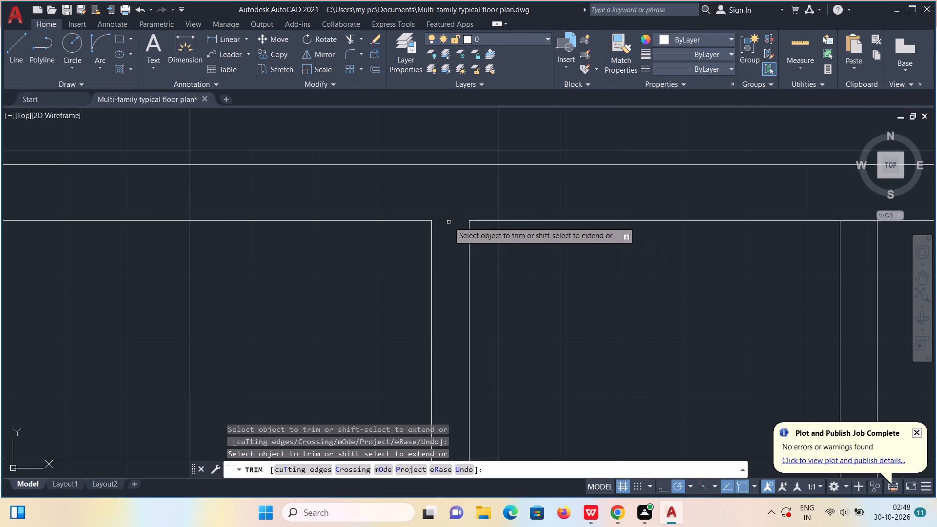
{"action": "scroll", "coordinate": [450, 224], "scroll_direction": "down", "scroll_amount": 3}
{"action": "scroll", "coordinate": [540, 225], "scroll_direction": "up", "scroll_amount": 3}
{"action": "left_click_drag", "start_coordinate": [583, 215], "coordinate": [589, 242]}
{"action": "scroll", "coordinate": [589, 236], "scroll_direction": "down", "scroll_amount": 3}
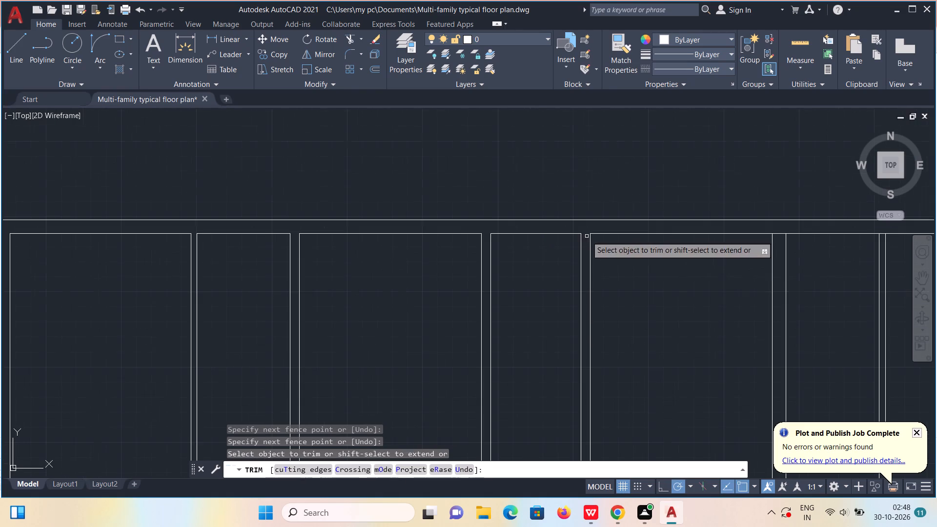
Trim the top outer wall's inner line between the faces of the fifth and sixth vertical walls, and finish trimming.
{"action": "middle_click_drag", "start_coordinate": [657, 269], "coordinate": [633, 273]}
{"action": "middle_click_drag", "start_coordinate": [686, 267], "coordinate": [526, 303]}
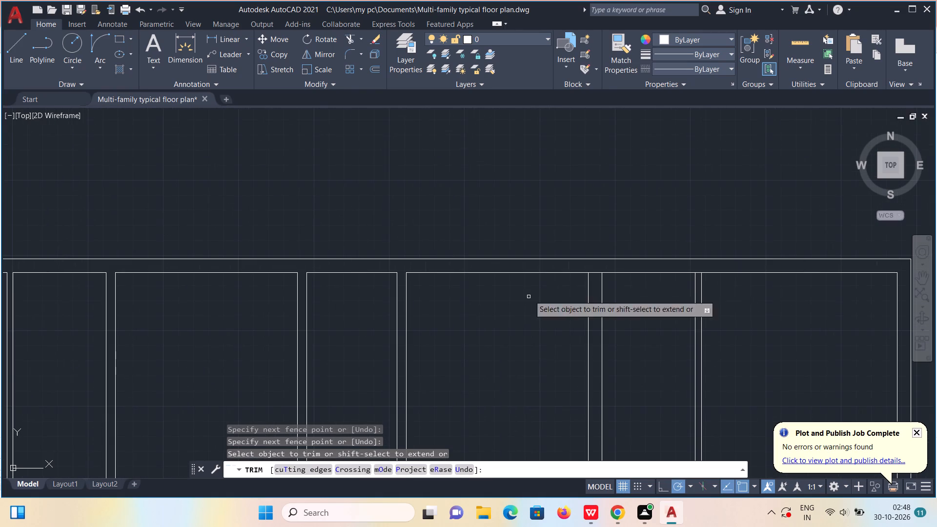
{"action": "middle_click_drag", "start_coordinate": [531, 288], "coordinate": [443, 299]}
{"action": "scroll", "coordinate": [522, 291], "scroll_direction": "up", "scroll_amount": 3}
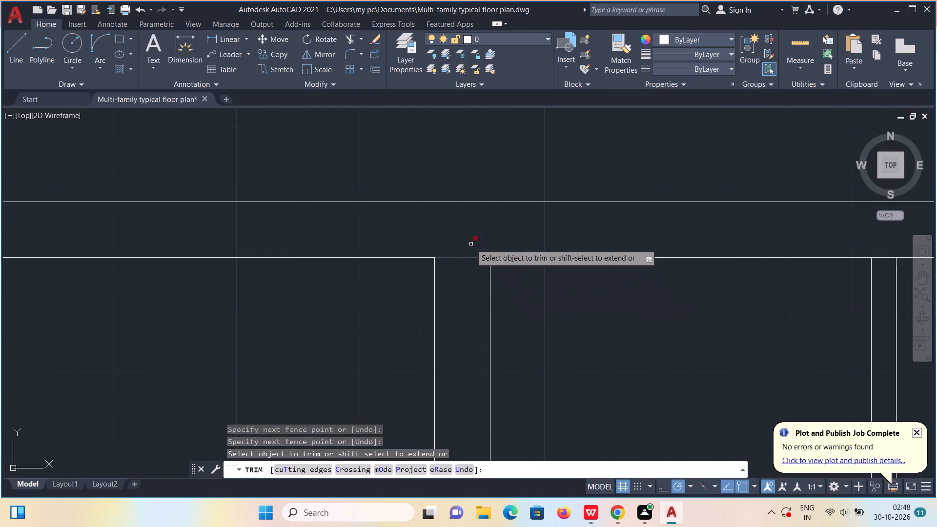
{"action": "left_click_drag", "start_coordinate": [469, 242], "coordinate": [463, 276]}
{"action": "scroll", "coordinate": [463, 277], "scroll_direction": "down", "scroll_amount": 3}
{"action": "scroll", "coordinate": [565, 276], "scroll_direction": "up", "scroll_amount": 4}
{"action": "left_click_drag", "start_coordinate": [573, 240], "coordinate": [585, 289]}
{"action": "scroll", "coordinate": [583, 279], "scroll_direction": "down", "scroll_amount": 3}
{"action": "scroll", "coordinate": [626, 296], "scroll_direction": "down", "scroll_amount": 3}
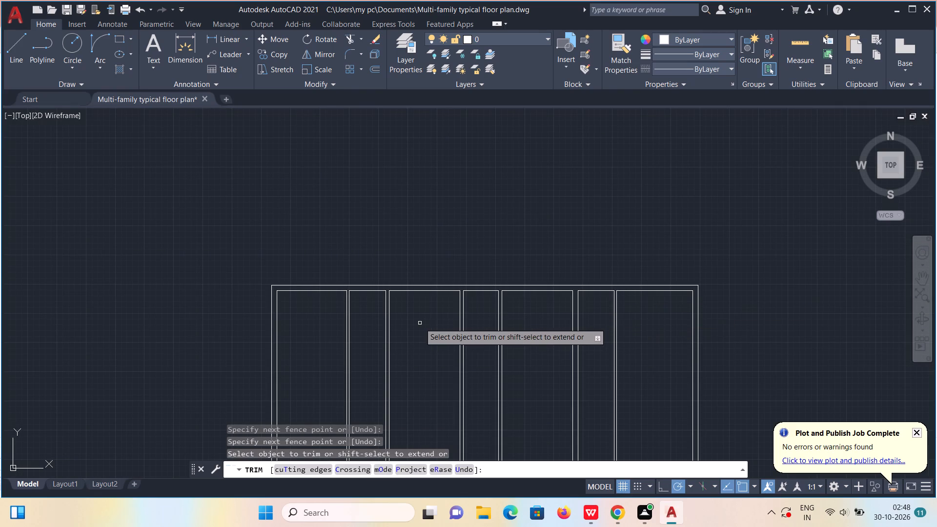
{"action": "key", "text": "Escape"}
Using Offset's Through option, create a horizontal partition in the first bay 15'6" below the top inner wall line, 4" thick.
{"action": "left_click", "coordinate": [375, 72]}
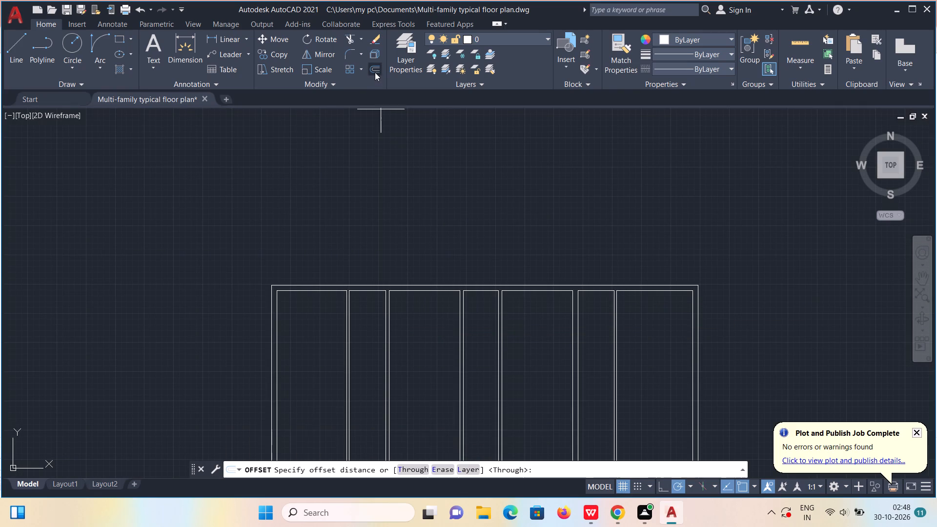
{"action": "left_click", "coordinate": [415, 468]}
{"action": "scroll", "coordinate": [323, 302], "scroll_direction": "up", "scroll_amount": 2}
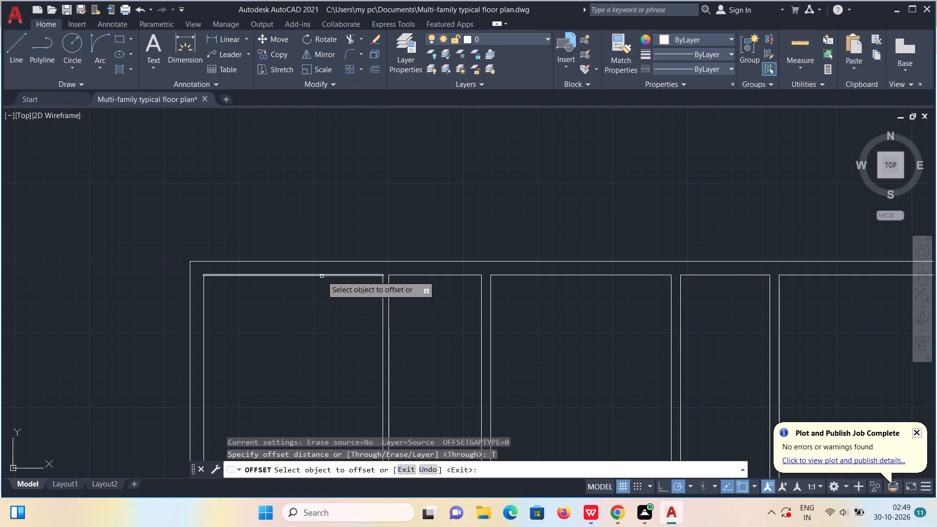
{"action": "left_click", "coordinate": [322, 276]}
{"action": "type", "text": "15'6\""}
{"action": "key", "text": "Return"}
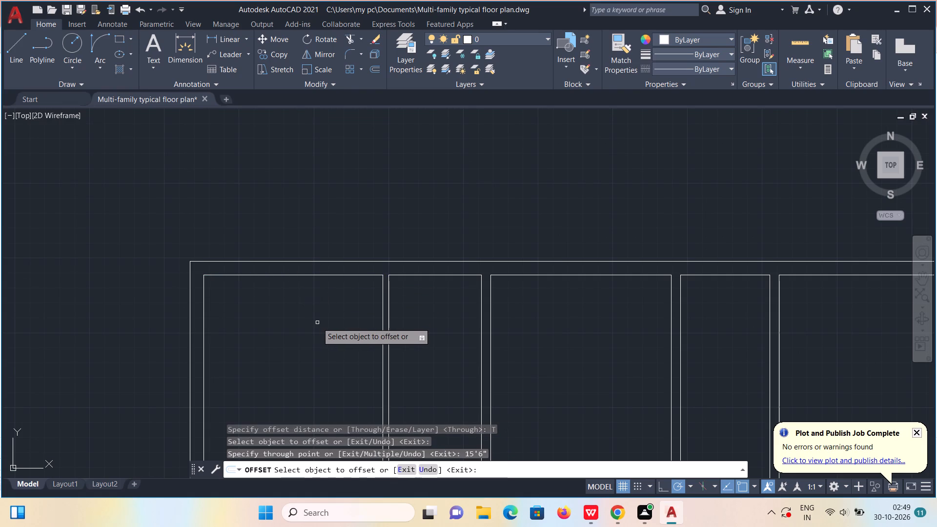
{"action": "scroll", "coordinate": [317, 324], "scroll_direction": "down", "scroll_amount": 1}
{"action": "middle_click_drag", "start_coordinate": [320, 324], "coordinate": [352, 217]}
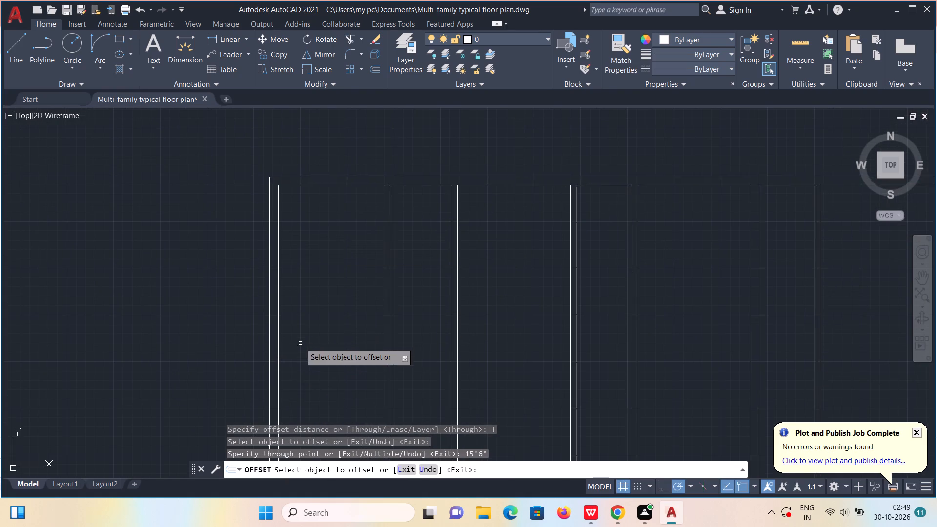
{"action": "left_click", "coordinate": [322, 359]}
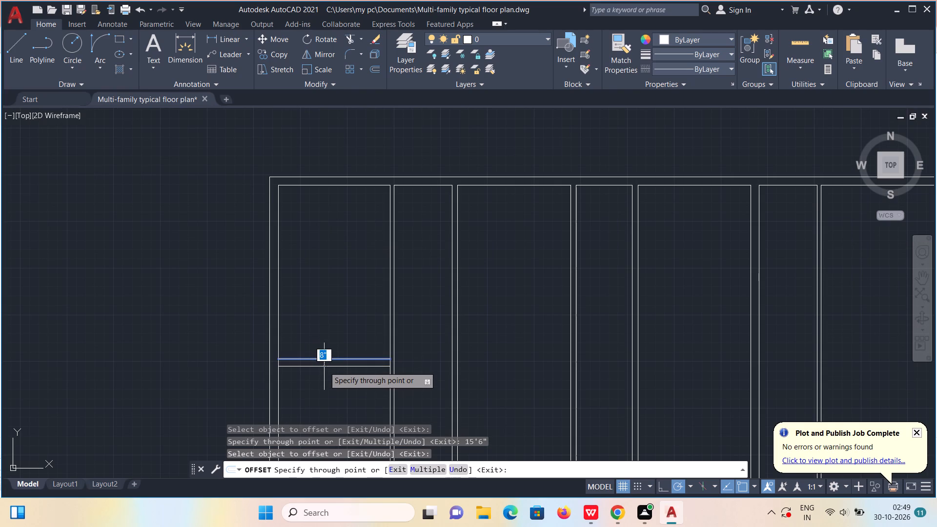
{"action": "key", "text": "4"}
{"action": "key", "text": "shift+quotedbl"}
{"action": "key", "text": "Return"}
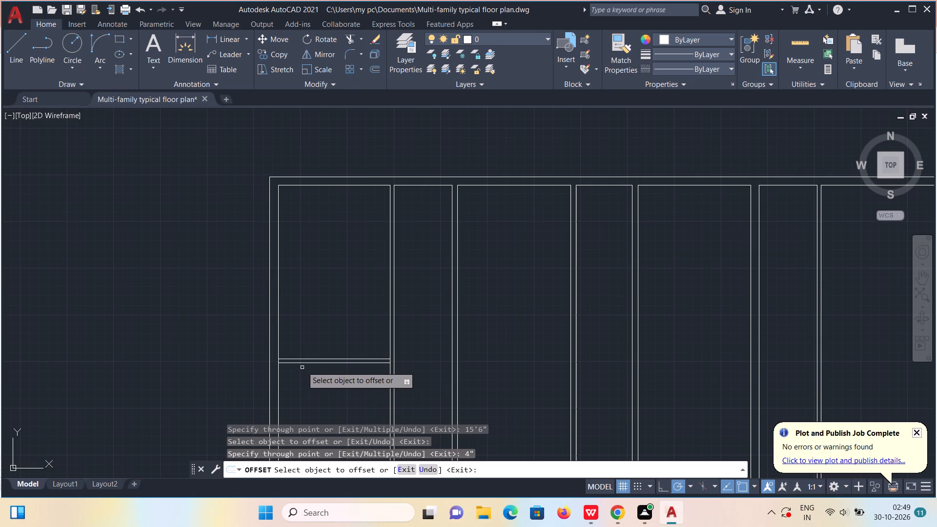
Create a second horizontal partition in the first bay by offsetting the previous partition's lower face 4'8" down, and the resulting line 4".
{"action": "left_click", "coordinate": [317, 364]}
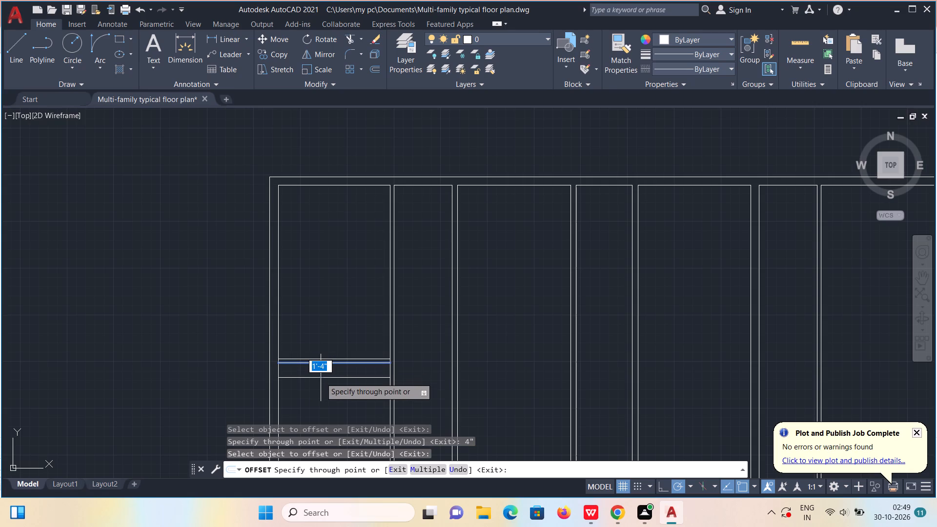
{"action": "key", "text": "4"}
{"action": "key", "text": "apostrophe"}
{"action": "type", "text": "8\""}
{"action": "key", "text": "Return"}
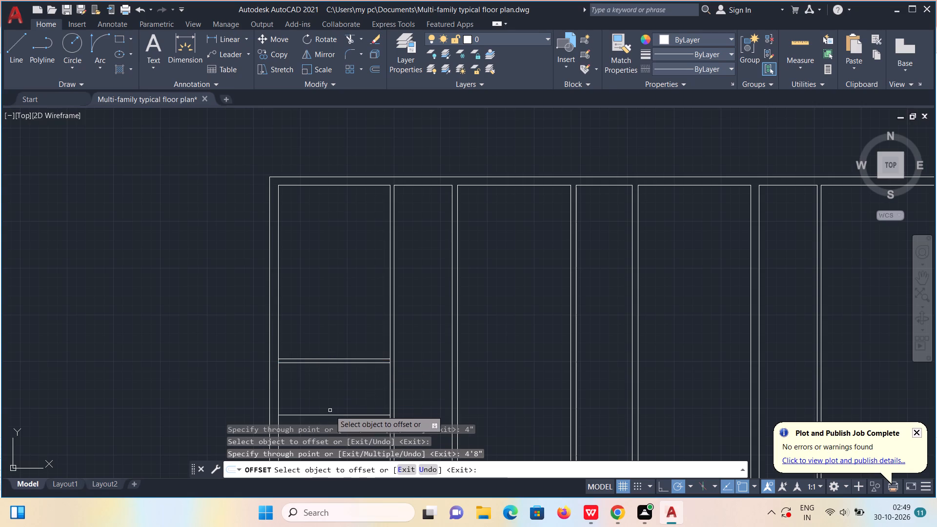
{"action": "left_click", "coordinate": [330, 414]}
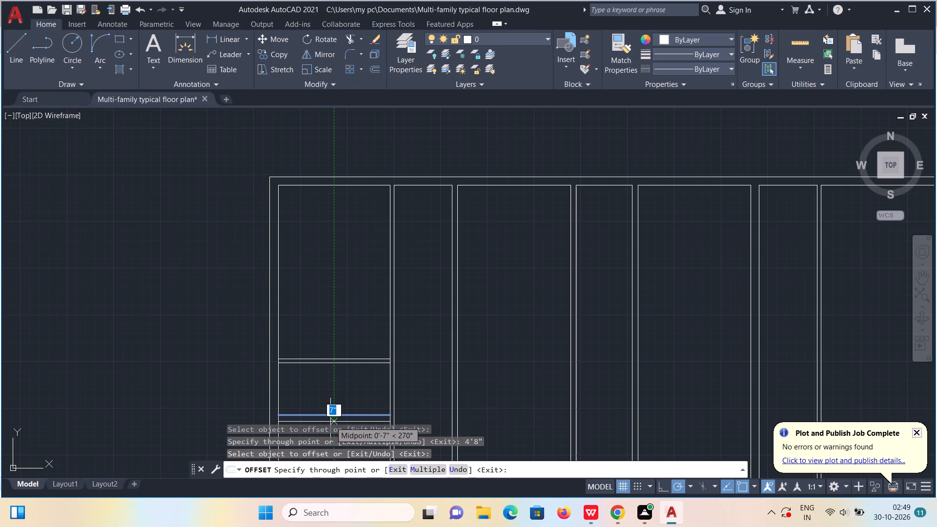
{"action": "key", "text": "4"}
{"action": "key", "text": "shift+quotedbl"}
{"action": "key", "text": "Return"}
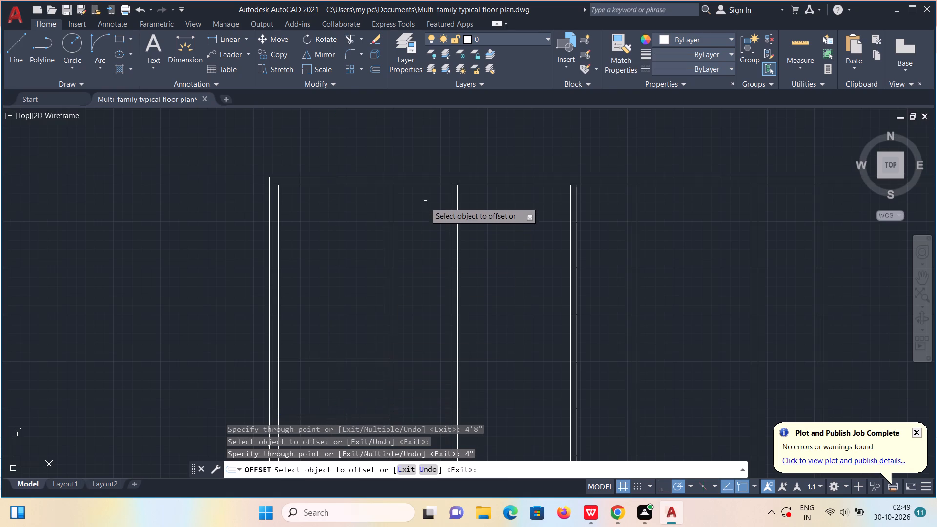
Create a horizontal partition in the second bay by offsetting its top inner wall line 8'6" down, and the resulting line 4".
{"action": "left_click", "coordinate": [425, 186]}
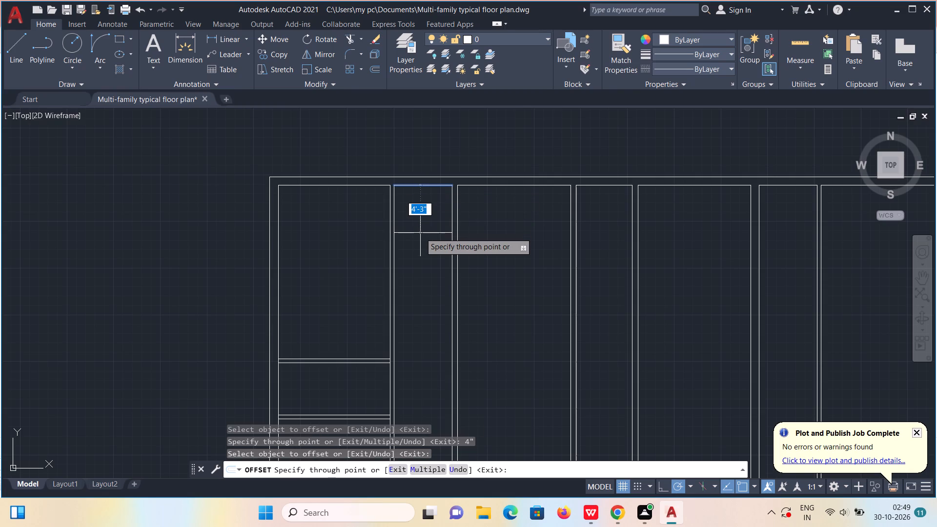
{"action": "type", "text": "8'6\""}
{"action": "key", "text": "Return"}
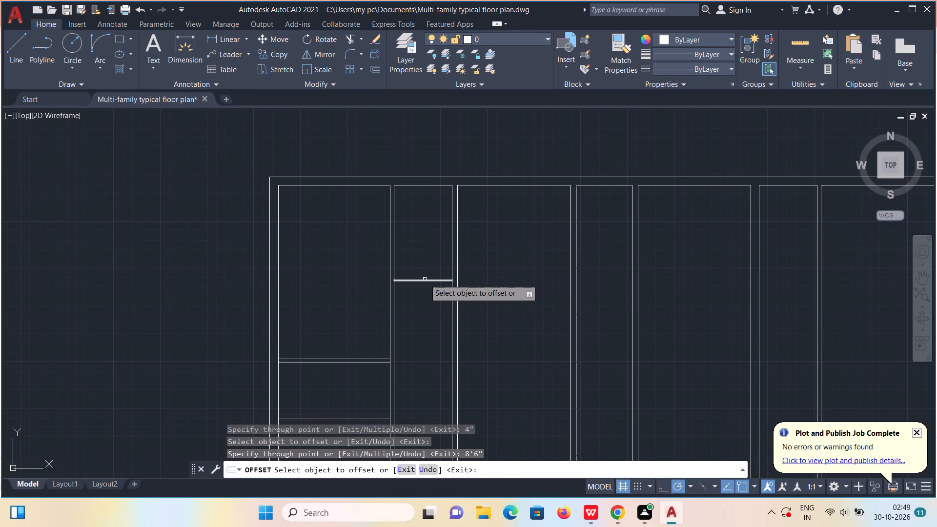
{"action": "left_click", "coordinate": [425, 279]}
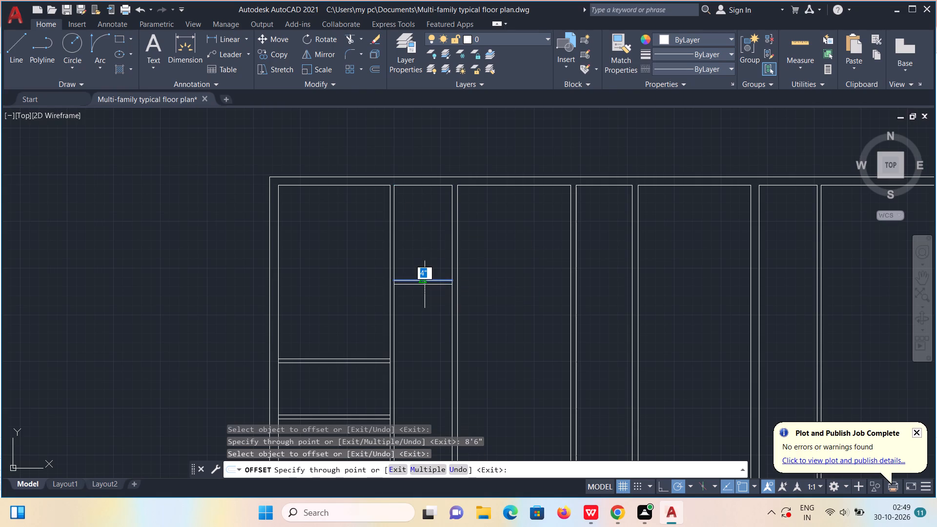
{"action": "key", "text": "4"}
{"action": "key", "text": "shift+quotedbl"}
{"action": "key", "text": "Return"}
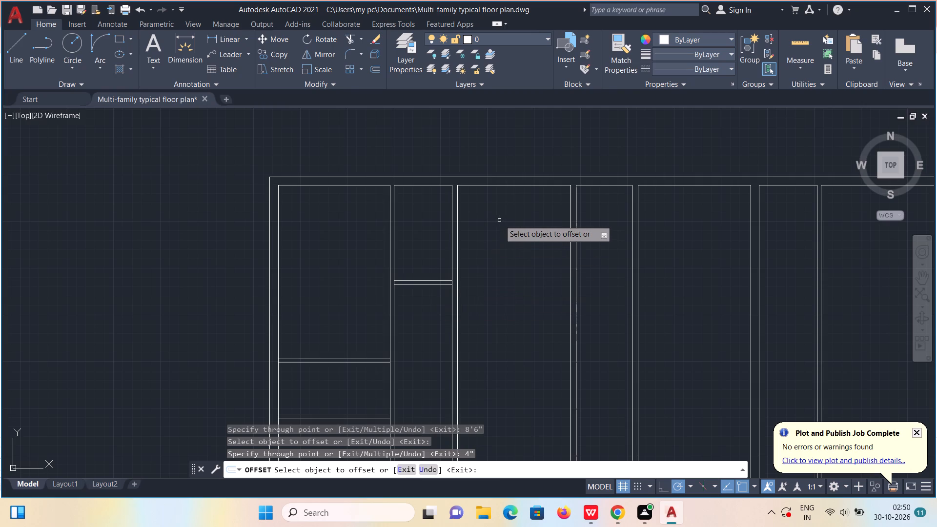
Create a horizontal partition in the third bay by offsetting its top inner wall line 3'3" down, and the resulting line 4".
{"action": "middle_click_drag", "start_coordinate": [499, 220], "coordinate": [482, 226]}
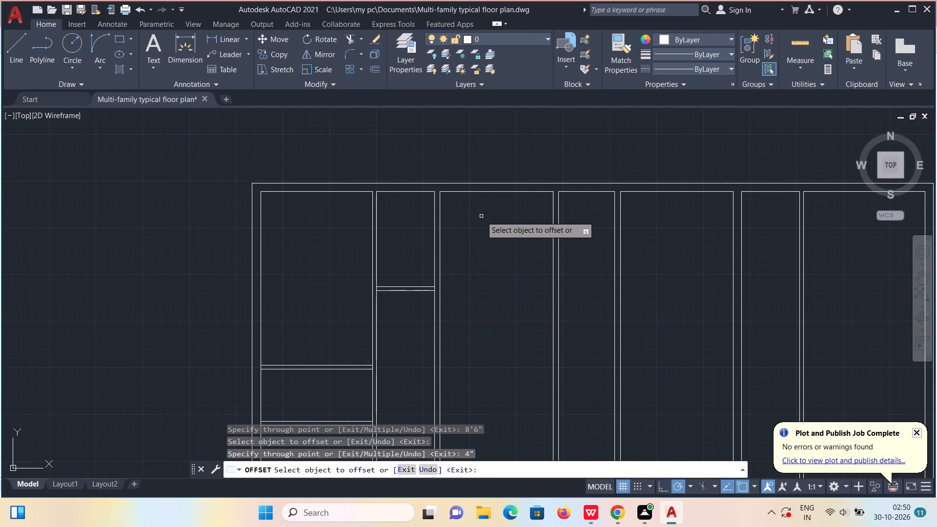
{"action": "left_click", "coordinate": [490, 192]}
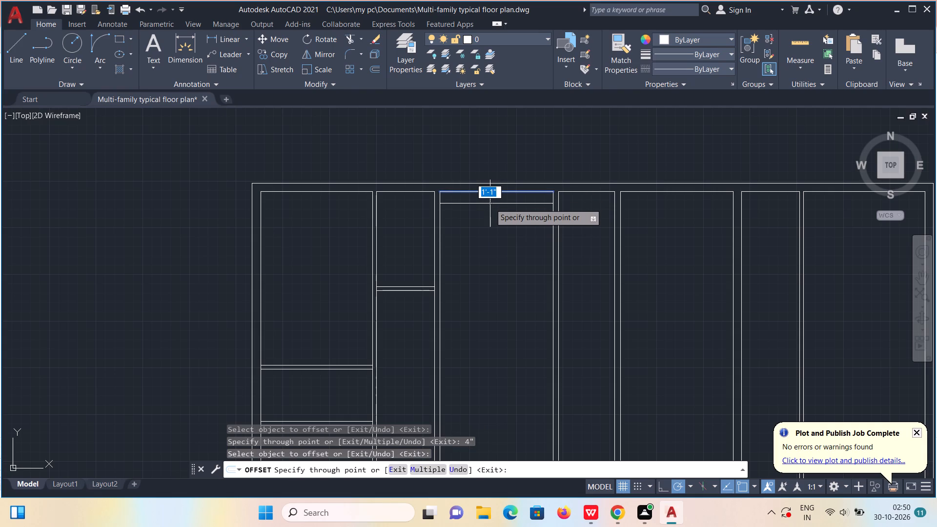
{"action": "type", "text": "3'3\""}
{"action": "key", "text": "Return"}
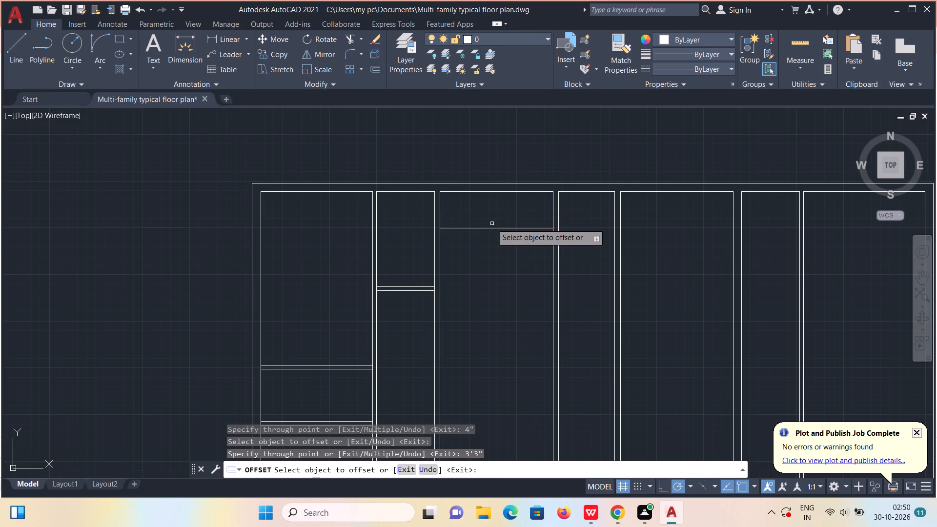
{"action": "left_click", "coordinate": [493, 229]}
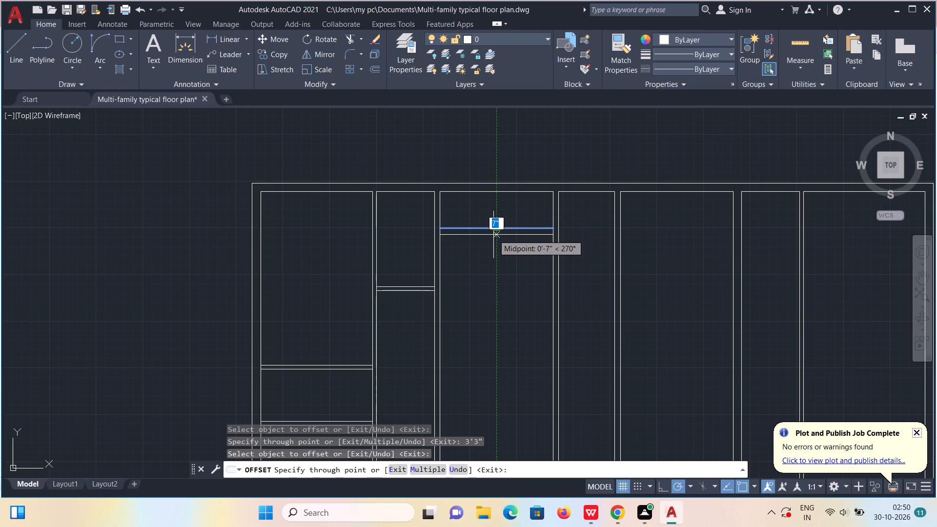
{"action": "type", "text": "4\""}
{"action": "key", "text": "Return"}
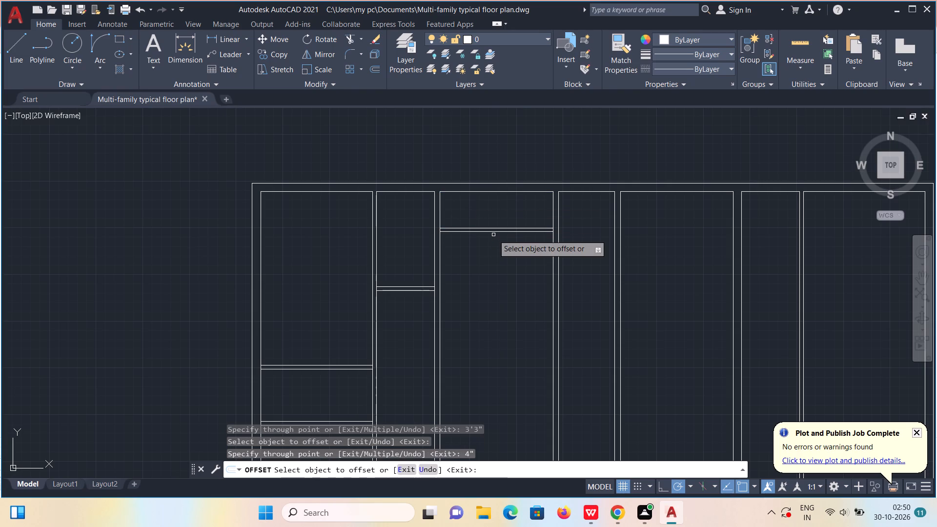
Create a second horizontal partition in the third bay by offsetting the existing partition's lower face 8'6" down, and the resulting line 4".
{"action": "left_click", "coordinate": [501, 233]}
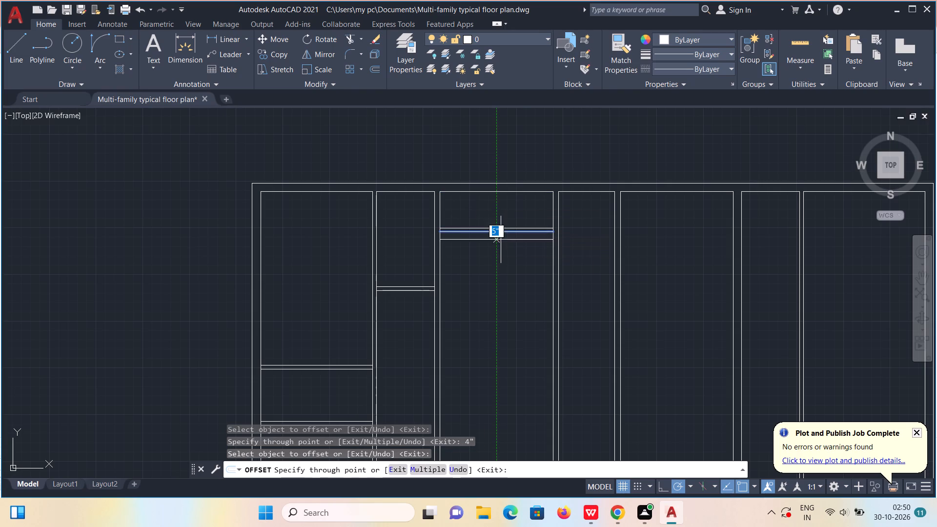
{"action": "type", "text": "8'6\""}
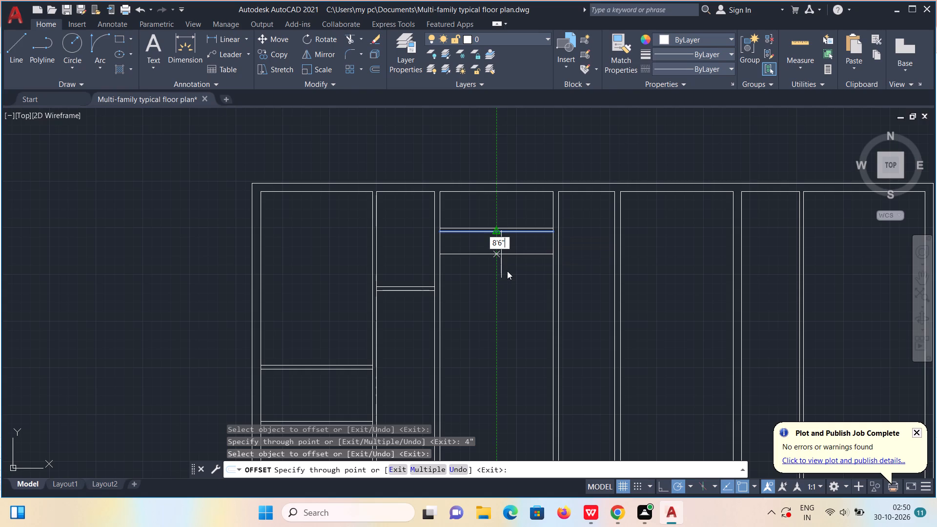
{"action": "key", "text": "Return"}
{"action": "left_click", "coordinate": [513, 328]}
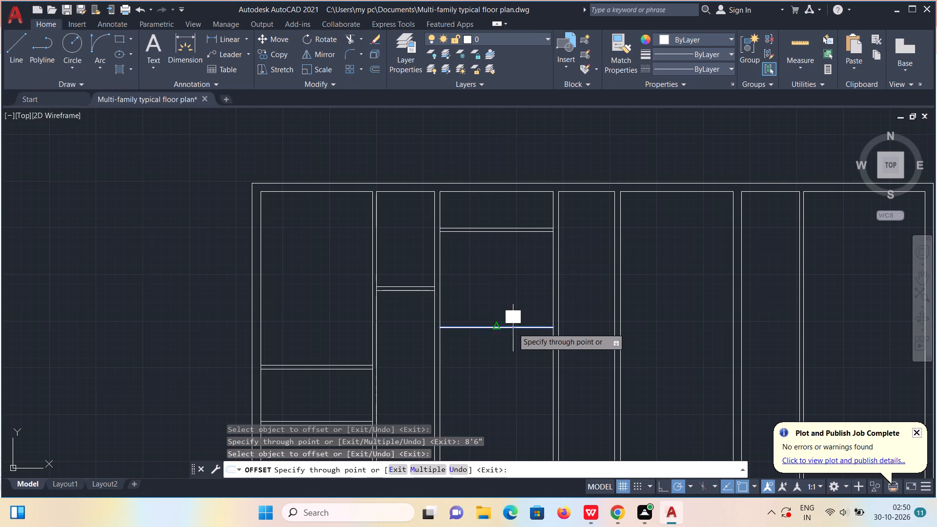
{"action": "key", "text": "4"}
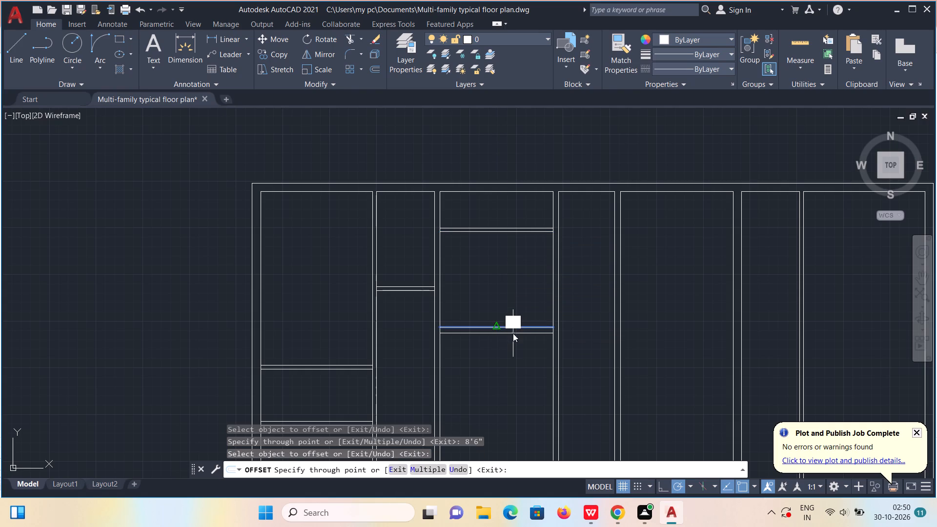
{"action": "key", "text": "shift+quotedbl"}
{"action": "key", "text": "Return"}
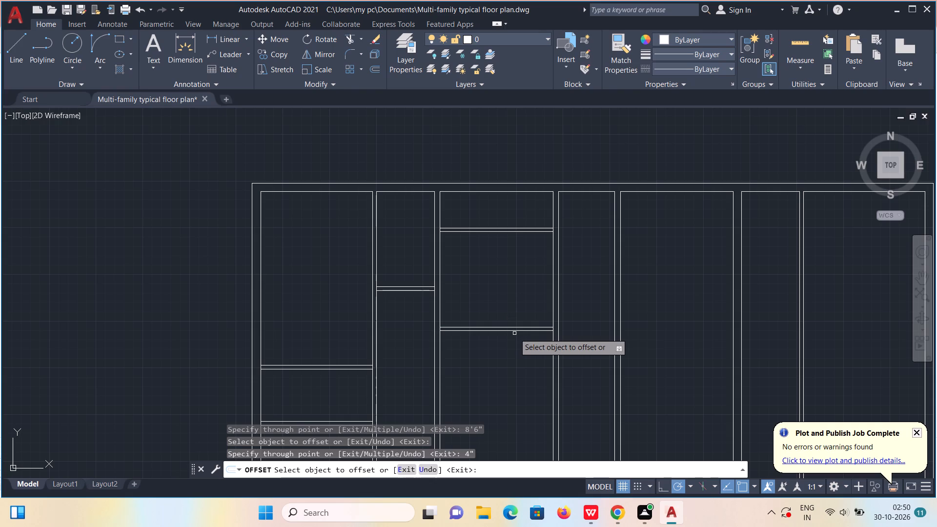
Create a horizontal partition in the fifth bay by offsetting its top inner wall line 3'3" down, and the resulting line 4".
{"action": "middle_click_drag", "start_coordinate": [598, 269], "coordinate": [597, 270]}
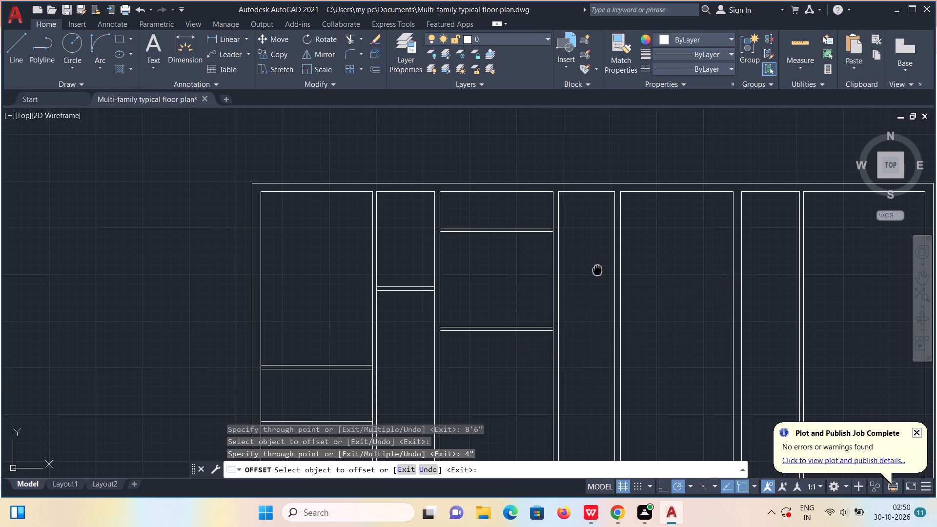
{"action": "middle_click_drag", "start_coordinate": [597, 270], "coordinate": [515, 294]}
{"action": "scroll", "coordinate": [589, 243], "scroll_direction": "up", "scroll_amount": 1}
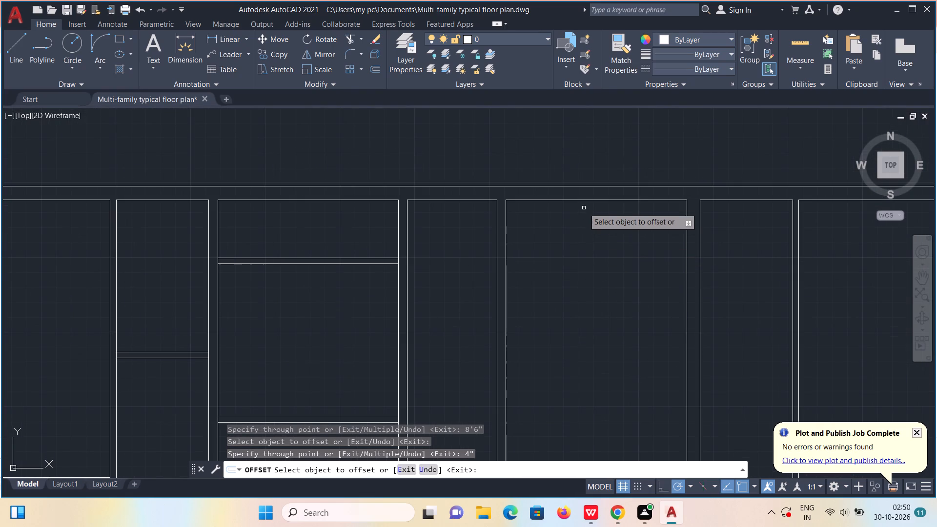
{"action": "left_click", "coordinate": [594, 199]}
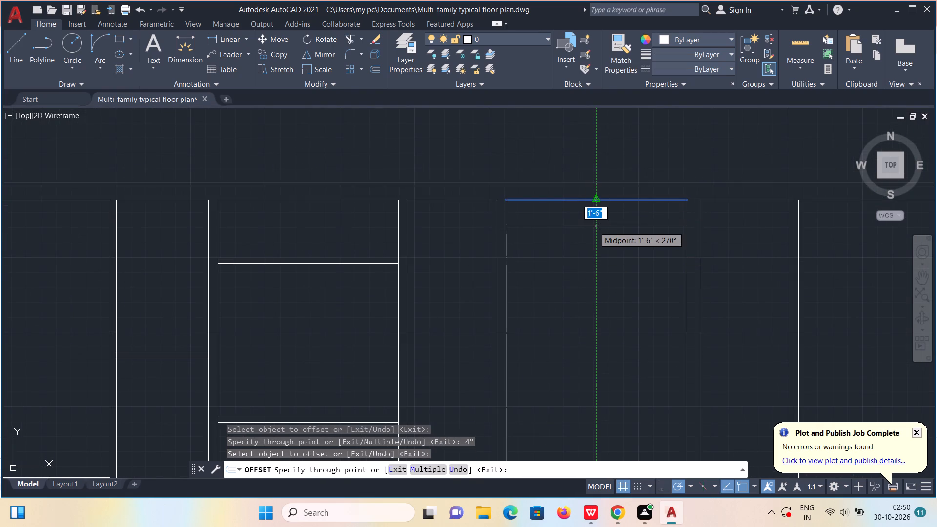
{"action": "type", "text": "3'3"}
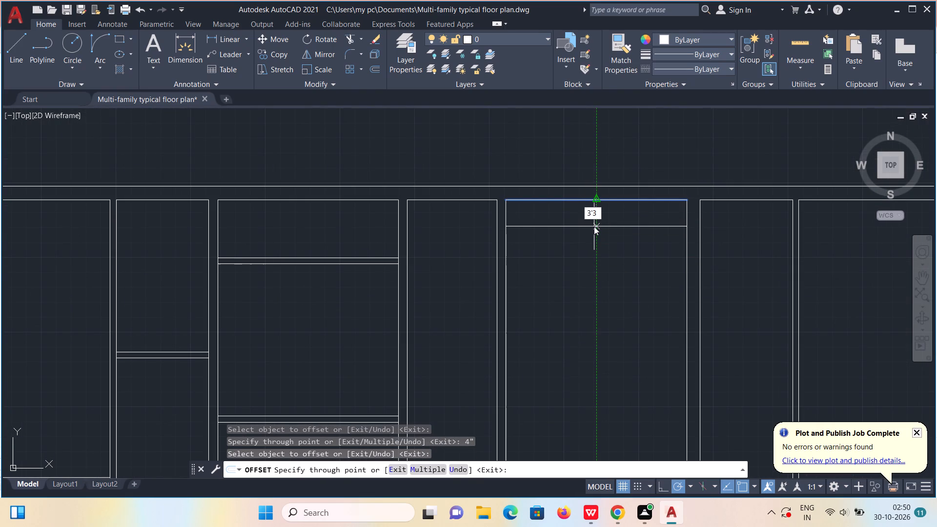
{"action": "key", "text": "shift+quotedbl"}
{"action": "key", "text": "Return"}
{"action": "left_click", "coordinate": [590, 259]}
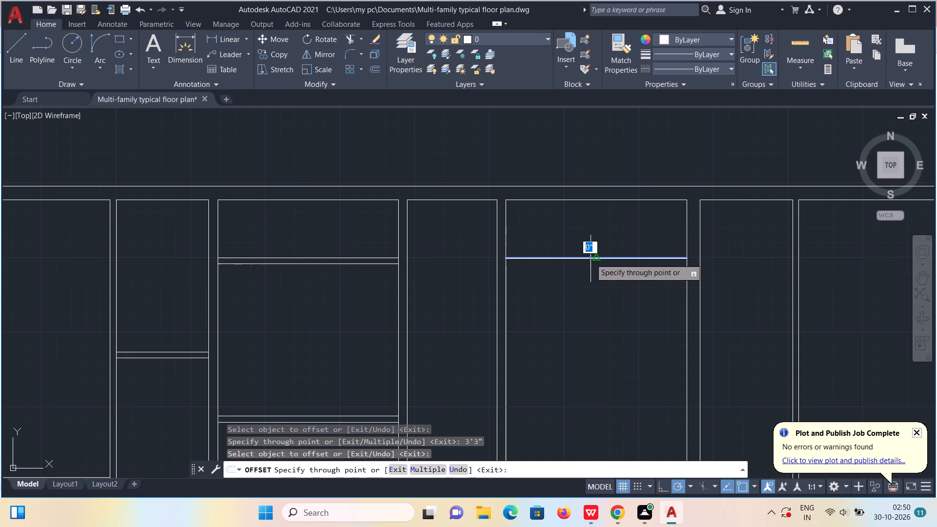
{"action": "key", "text": "4"}
{"action": "key", "text": "shift+quotedbl"}
{"action": "key", "text": "Return"}
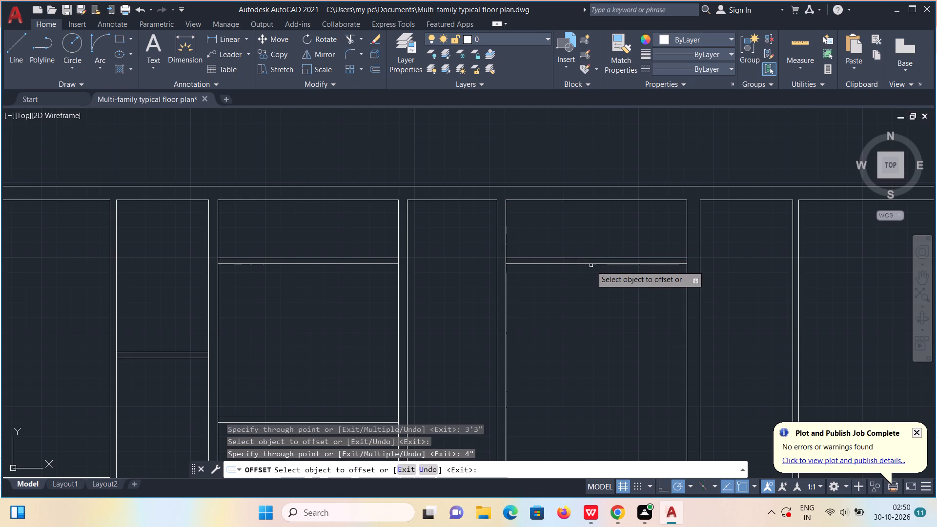
Create a horizontal partition in the sixth bay by offsetting its top inner wall line 9'6" down, and the resulting line 4".
{"action": "left_click", "coordinate": [733, 200]}
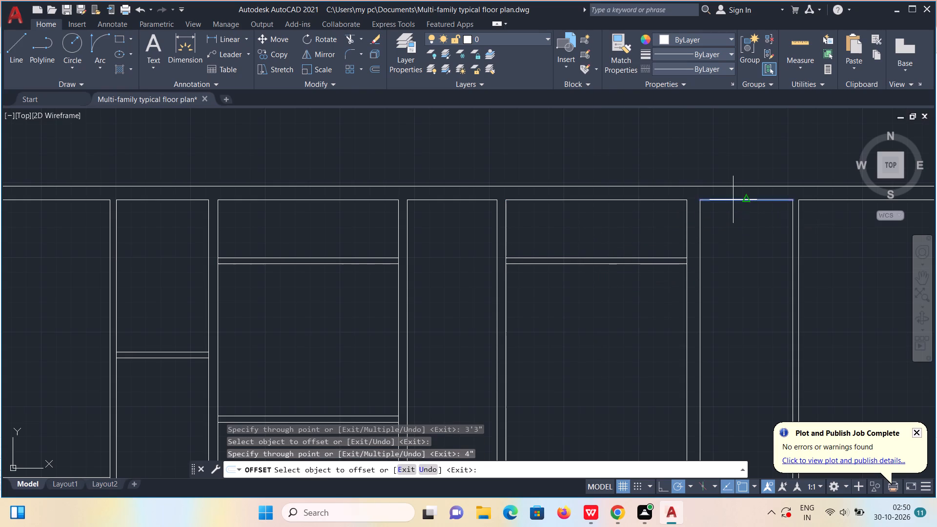
{"action": "type", "text": "9'6\""}
{"action": "key", "text": "Return"}
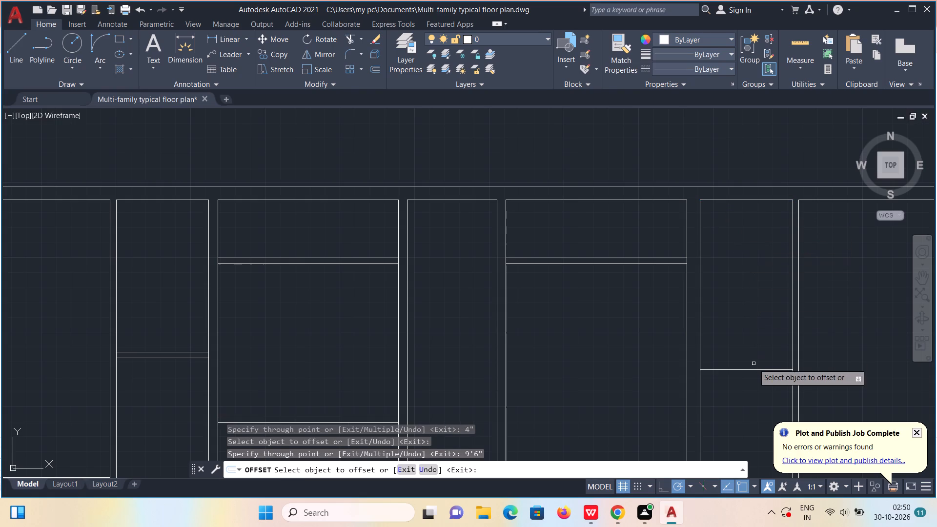
{"action": "left_click", "coordinate": [753, 370]}
{"action": "key", "text": "4"}
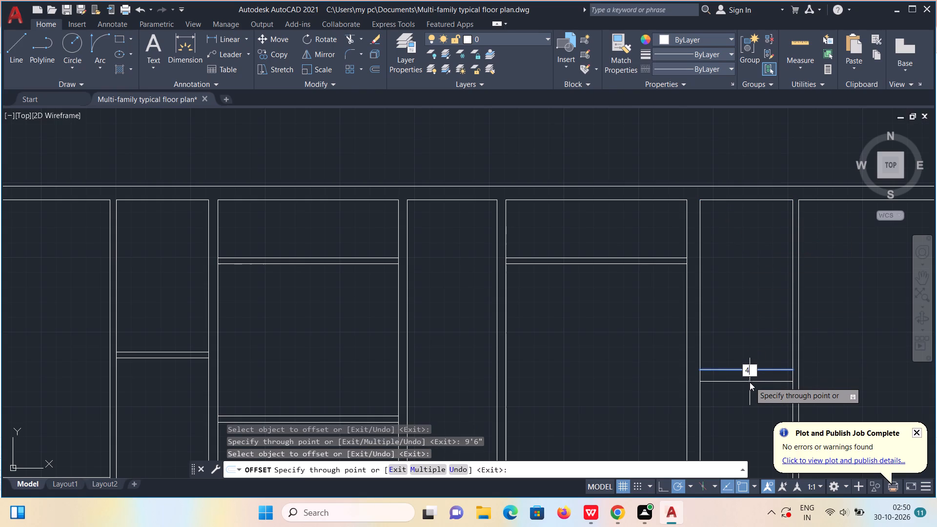
{"action": "key", "text": "shift+quotedbl"}
{"action": "key", "text": "Return"}
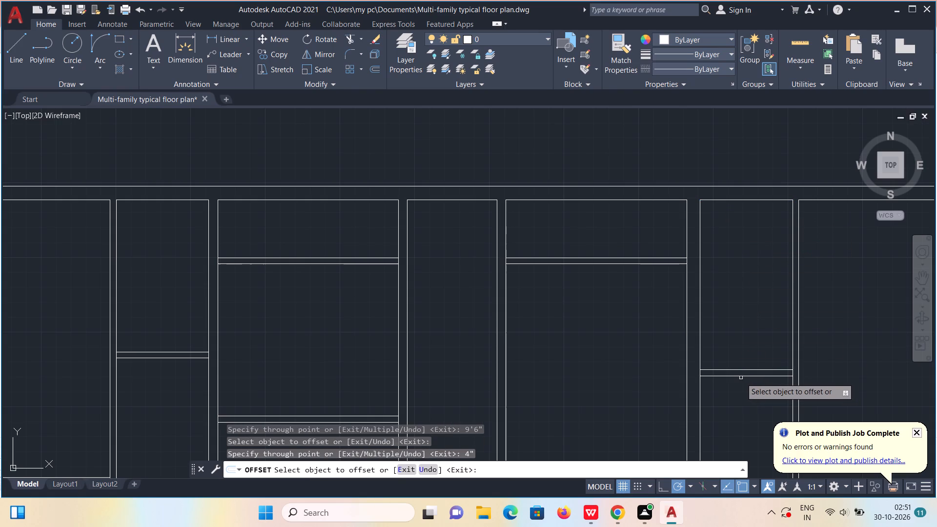
Create a horizontal partition in the seventh bay by offsetting its top inner wall line 4'3" down, and the resulting line 4".
{"action": "middle_click_drag", "start_coordinate": [723, 337], "coordinate": [343, 315]}
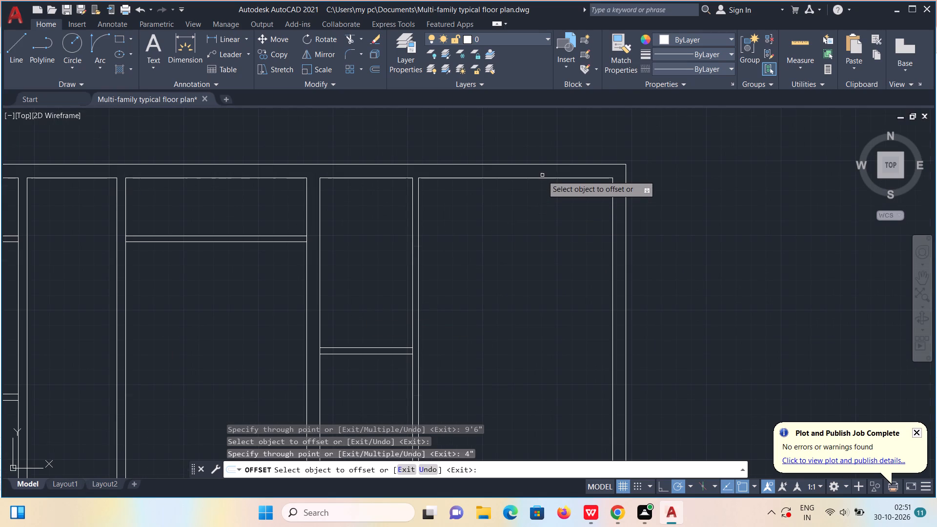
{"action": "left_click", "coordinate": [542, 178]}
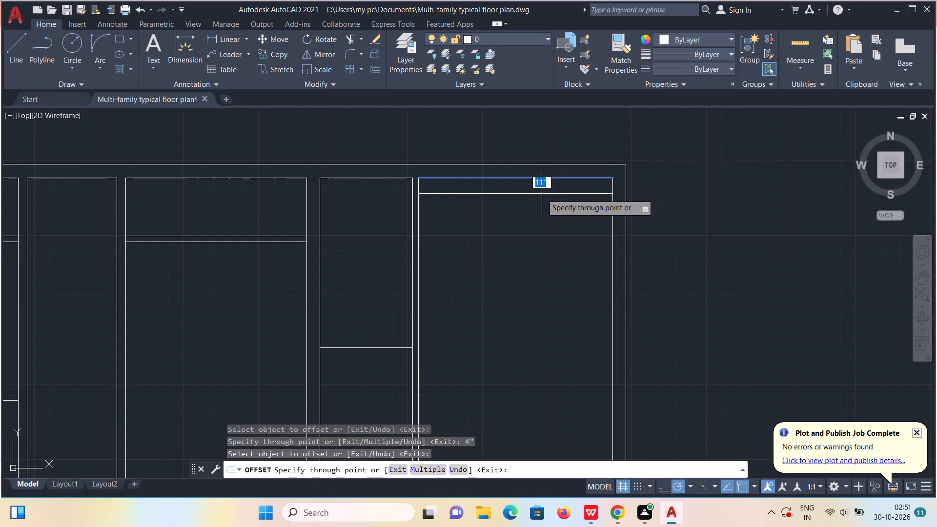
{"action": "key", "text": "4"}
{"action": "type", "text": "'3\""}
{"action": "key", "text": "Return"}
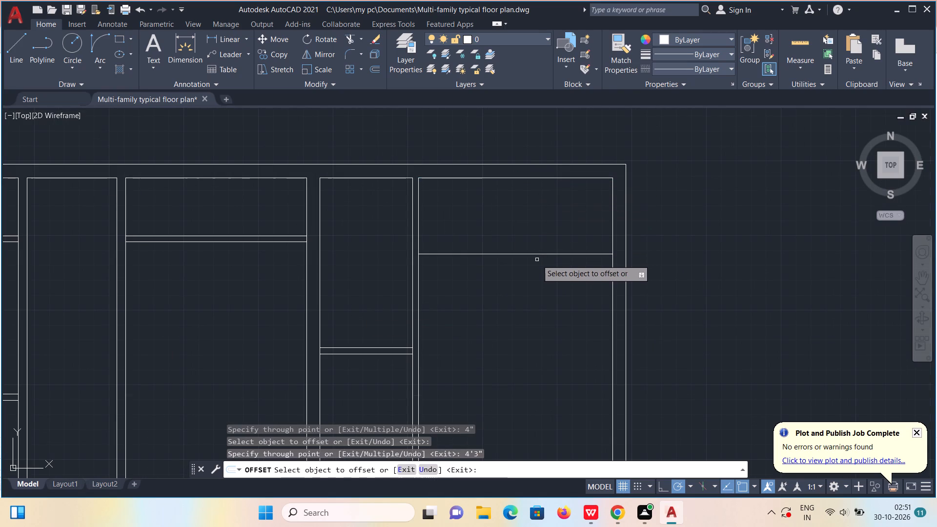
{"action": "left_click", "coordinate": [539, 253]}
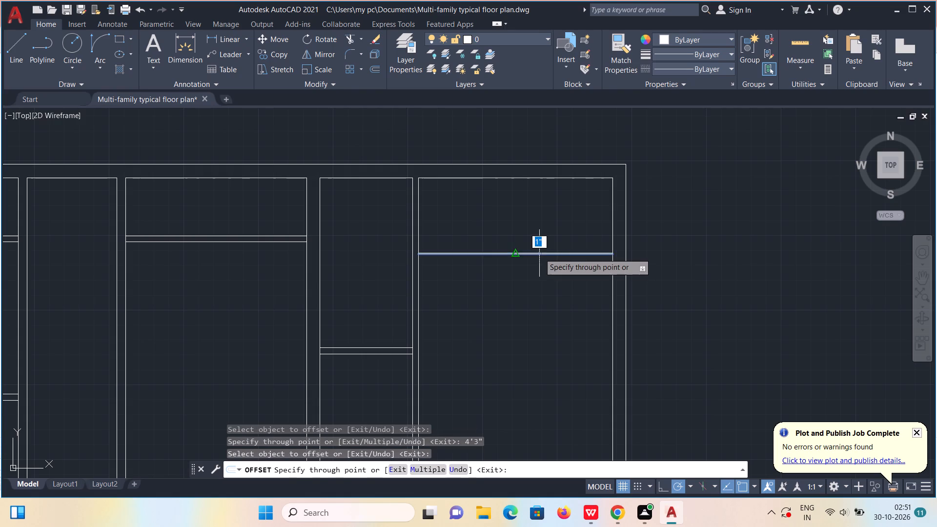
{"action": "type", "text": "4\""}
{"action": "key", "text": "Return"}
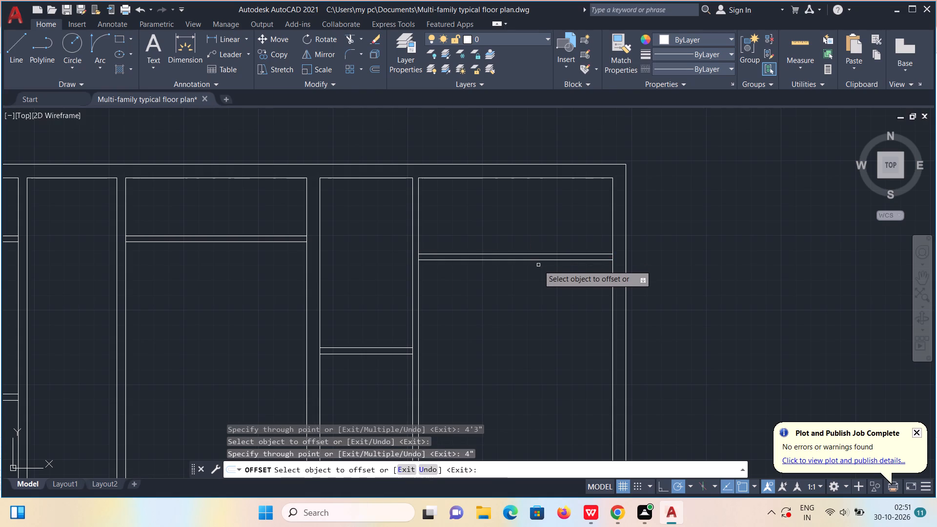
Create a second horizontal partition in the seventh bay by offsetting the first one's lower face 9'6" down, and the resulting line 4".
{"action": "left_click", "coordinate": [529, 262]}
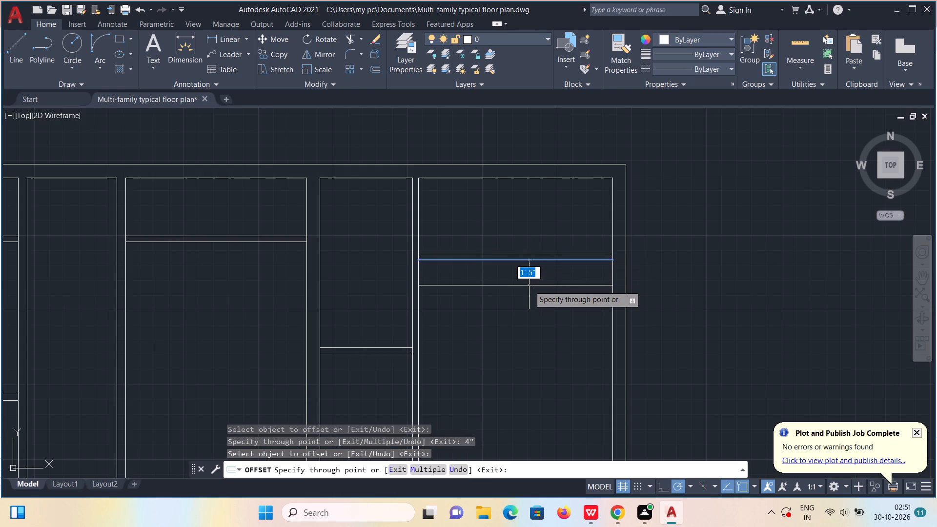
{"action": "type", "text": "9'6\""}
{"action": "key", "text": "Return"}
{"action": "scroll", "coordinate": [536, 293], "scroll_direction": "down", "scroll_amount": 1}
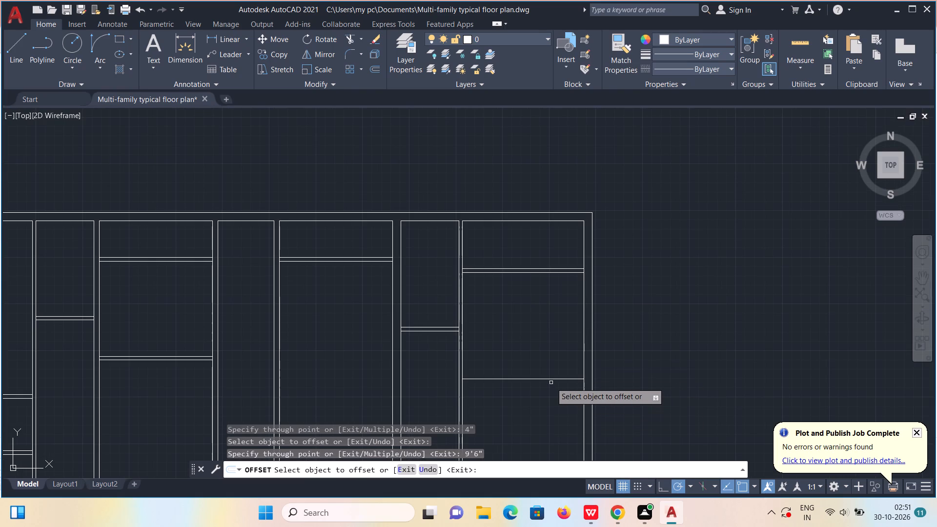
{"action": "left_click", "coordinate": [545, 378]}
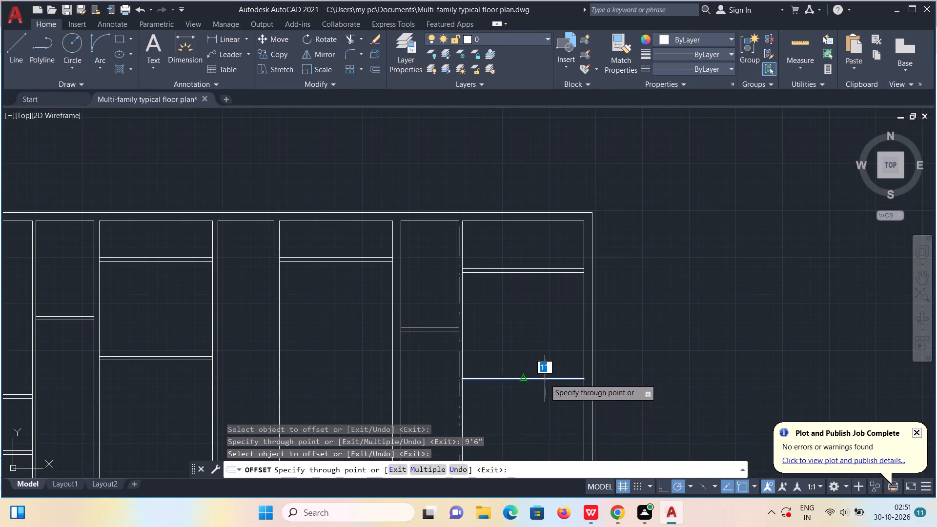
{"action": "type", "text": "4\""}
{"action": "key", "text": "Return"}
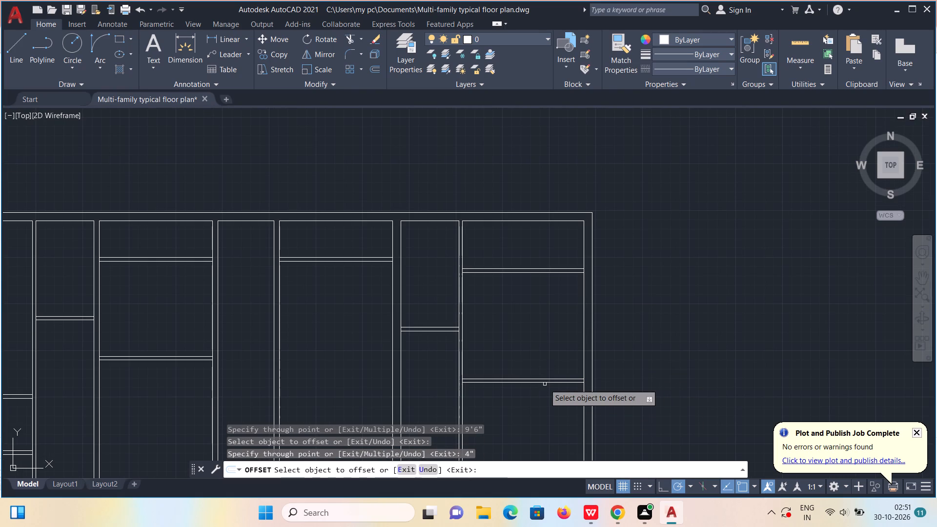
Create a third horizontal partition in the seventh bay by offsetting the second one's lower face 4'8" down, and the resulting line 4".
{"action": "scroll", "coordinate": [535, 380], "scroll_direction": "down", "scroll_amount": 1}
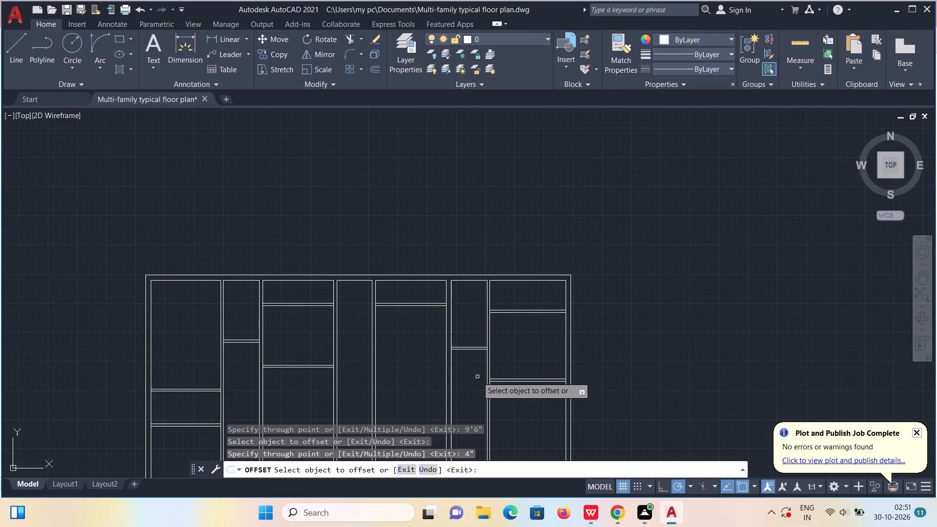
{"action": "middle_click_drag", "start_coordinate": [467, 378], "coordinate": [519, 286]}
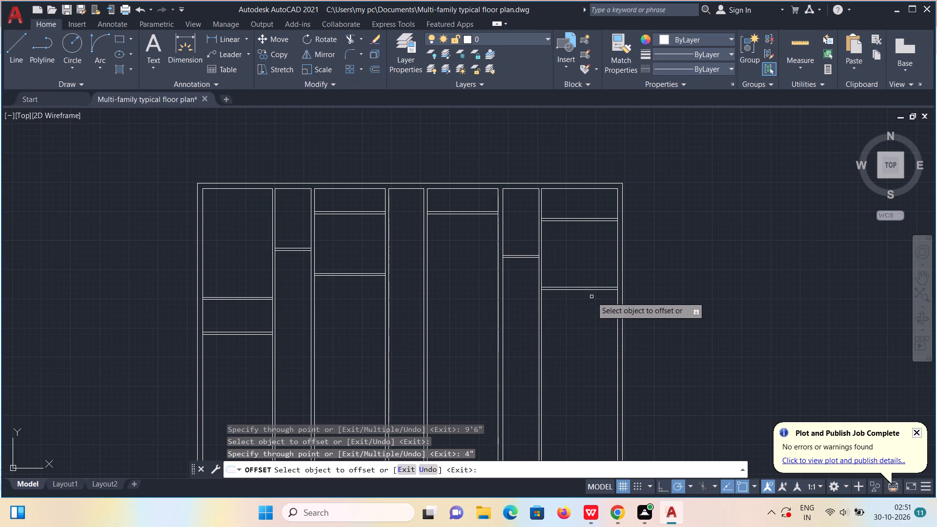
{"action": "scroll", "coordinate": [592, 296], "scroll_direction": "up", "scroll_amount": 2}
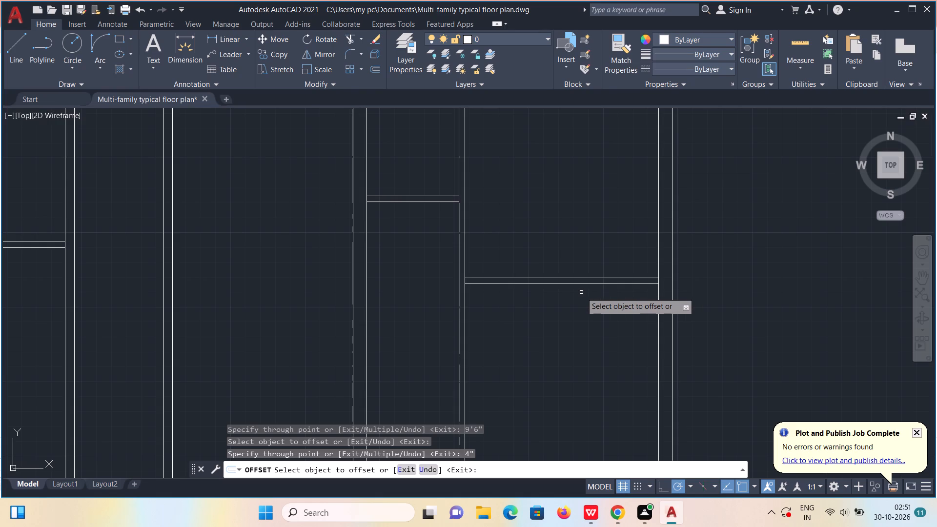
{"action": "left_click", "coordinate": [605, 285]}
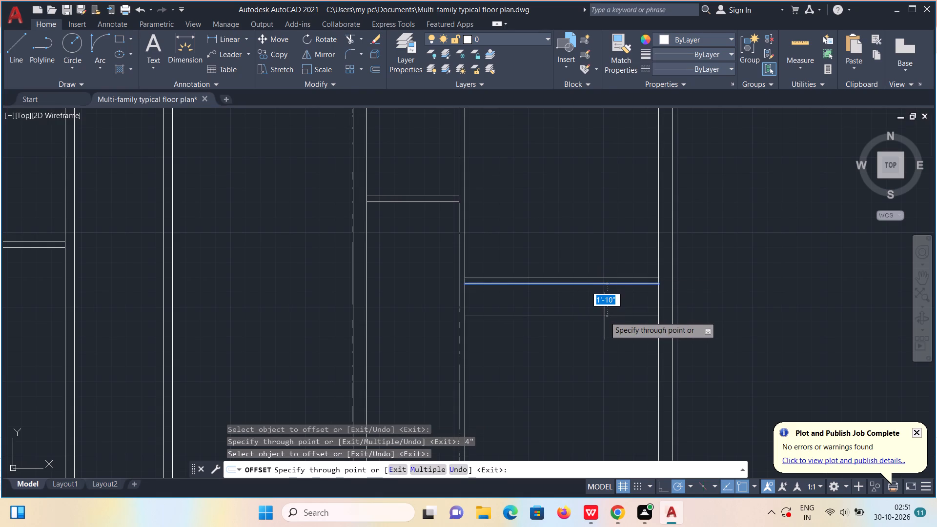
{"action": "key", "text": "4"}
{"action": "type", "text": "'8"}
{"action": "key", "text": "shift+quotedbl"}
{"action": "key", "text": "Return"}
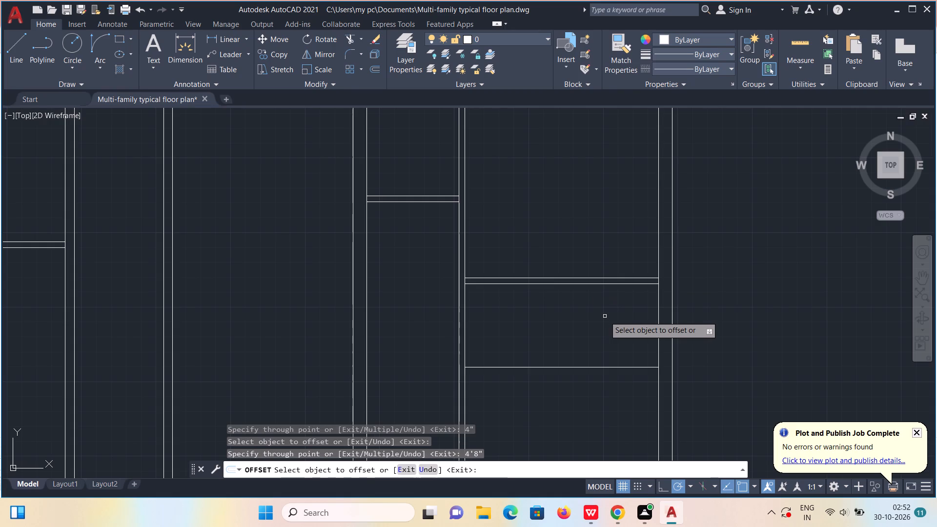
{"action": "left_click", "coordinate": [562, 366]}
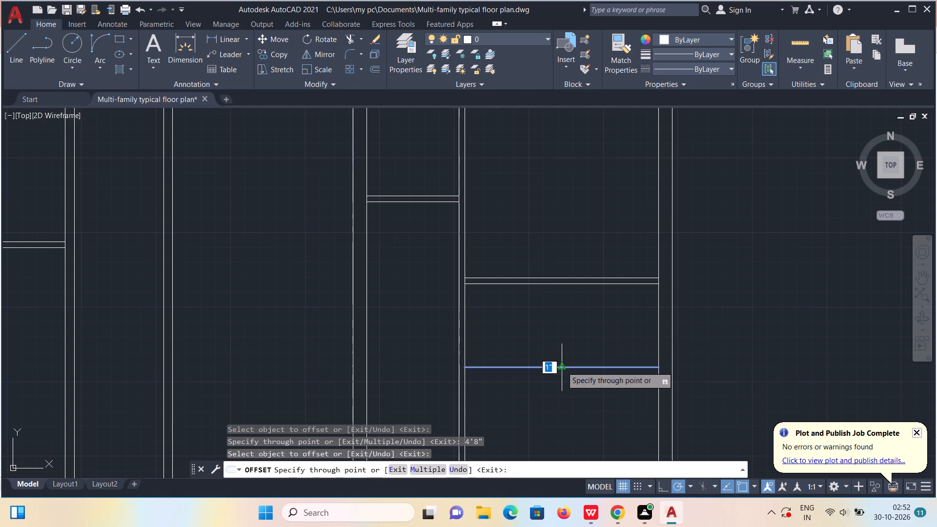
{"action": "key", "text": "4"}
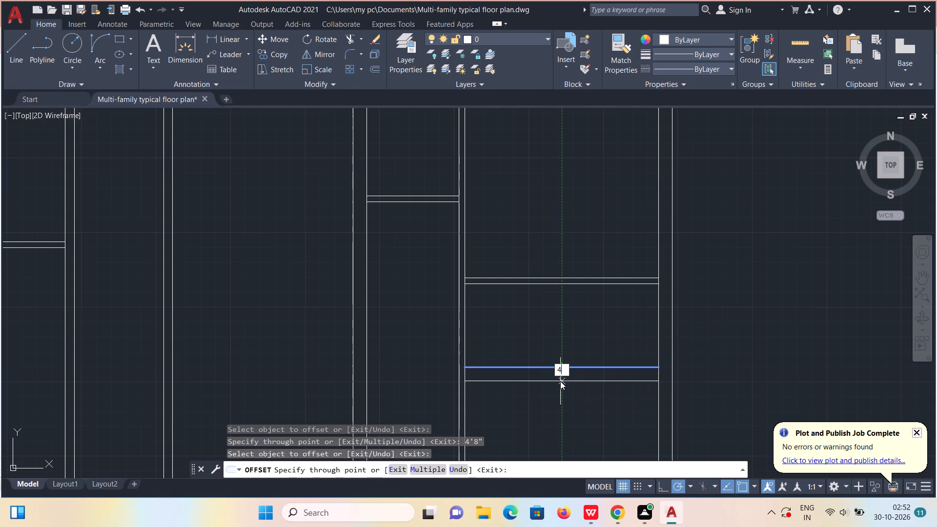
{"action": "key", "text": "shift+quotedbl"}
{"action": "key", "text": "Return"}
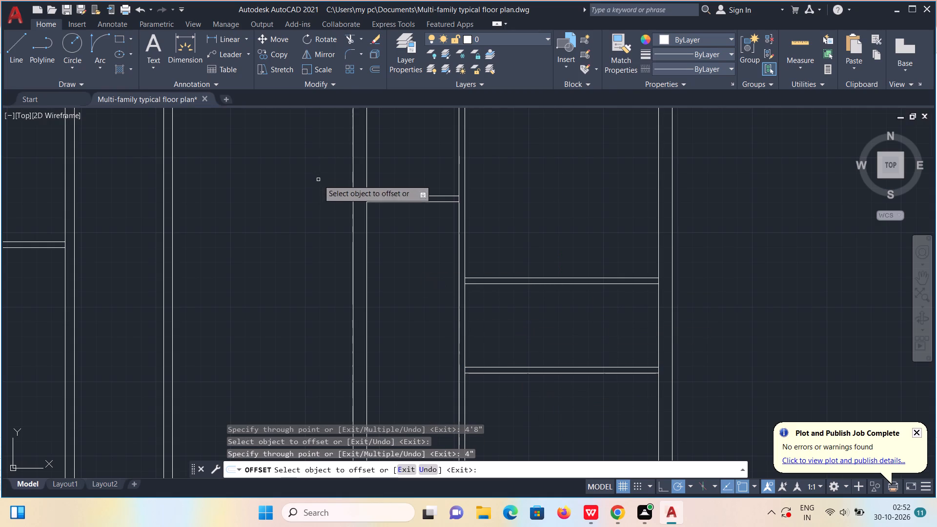
Trim the left outer wall's inner line between the two faces of the first bay's lower horizontal partition.
{"action": "scroll", "coordinate": [322, 185], "scroll_direction": "down", "scroll_amount": 2}
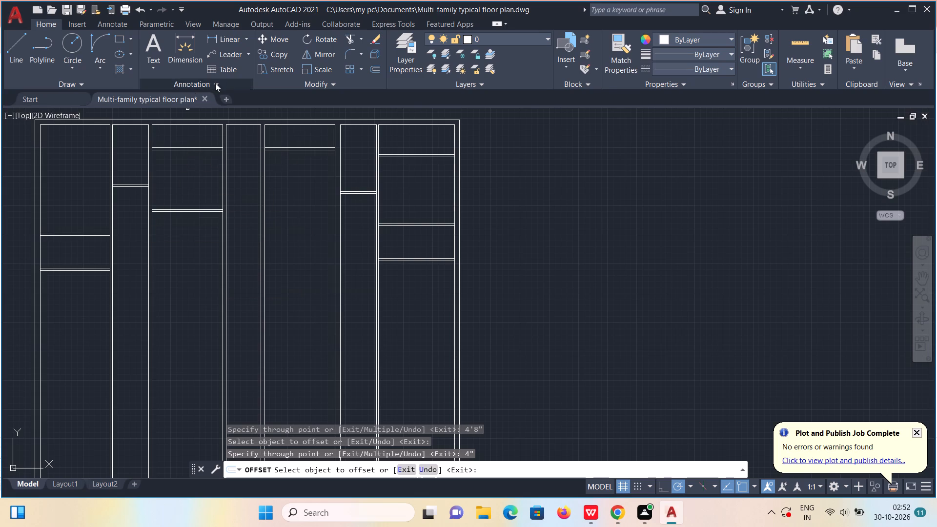
{"action": "left_click", "coordinate": [347, 41]}
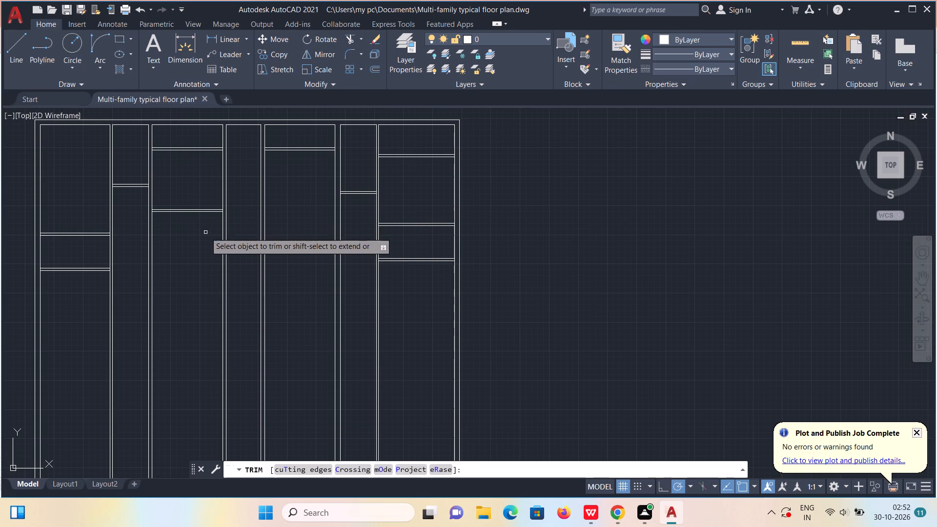
{"action": "middle_click_drag", "start_coordinate": [62, 288], "coordinate": [62, 290]}
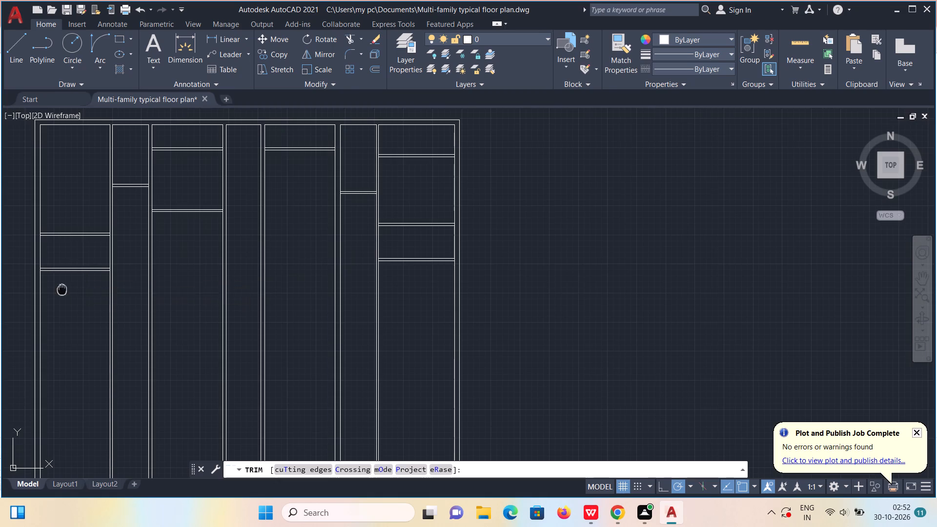
{"action": "middle_click_drag", "start_coordinate": [62, 290], "coordinate": [239, 258]}
{"action": "scroll", "coordinate": [218, 233], "scroll_direction": "up", "scroll_amount": 4}
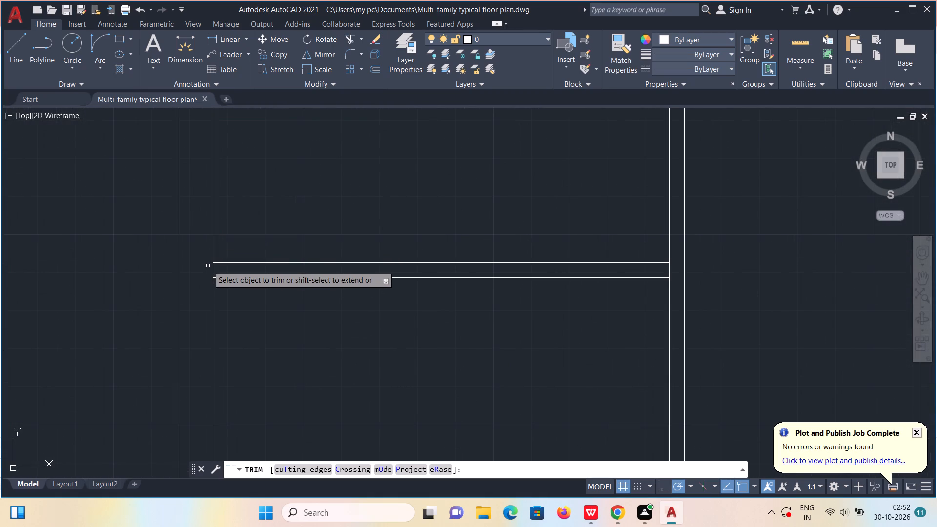
{"action": "left_click", "coordinate": [212, 268]}
{"action": "scroll", "coordinate": [212, 269], "scroll_direction": "down", "scroll_amount": 3}
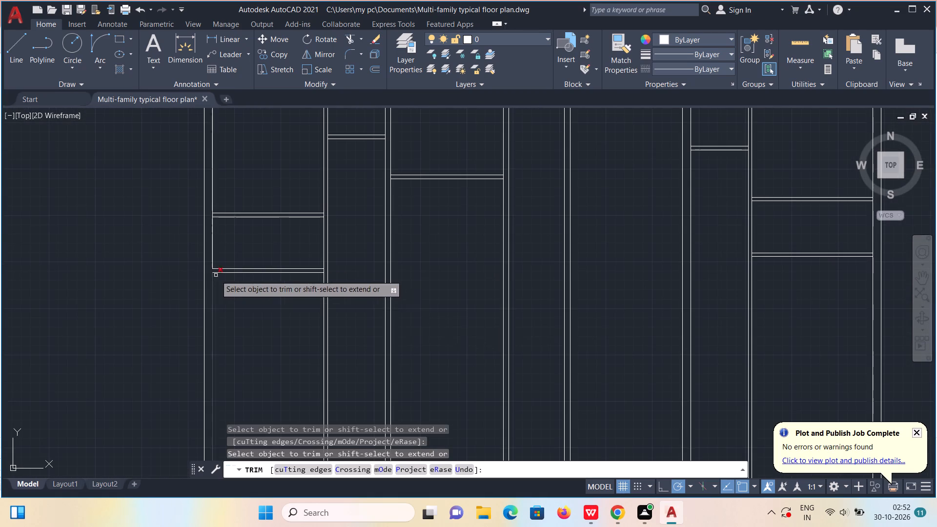
Trim the right outer wall's inner line between the faces of the seventh bay's third and second horizontal partitions.
{"action": "middle_click_drag", "start_coordinate": [417, 303], "coordinate": [137, 275]}
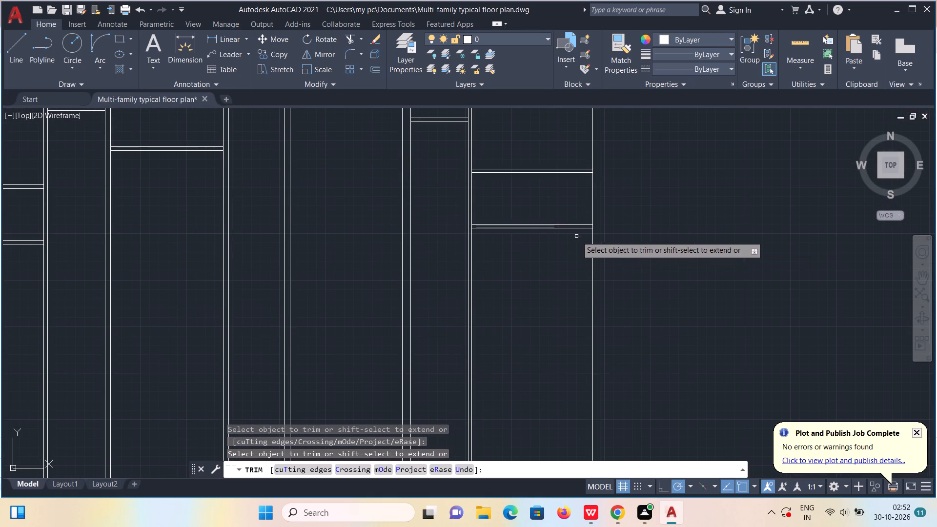
{"action": "scroll", "coordinate": [587, 228], "scroll_direction": "up", "scroll_amount": 4}
{"action": "left_click", "coordinate": [590, 212]}
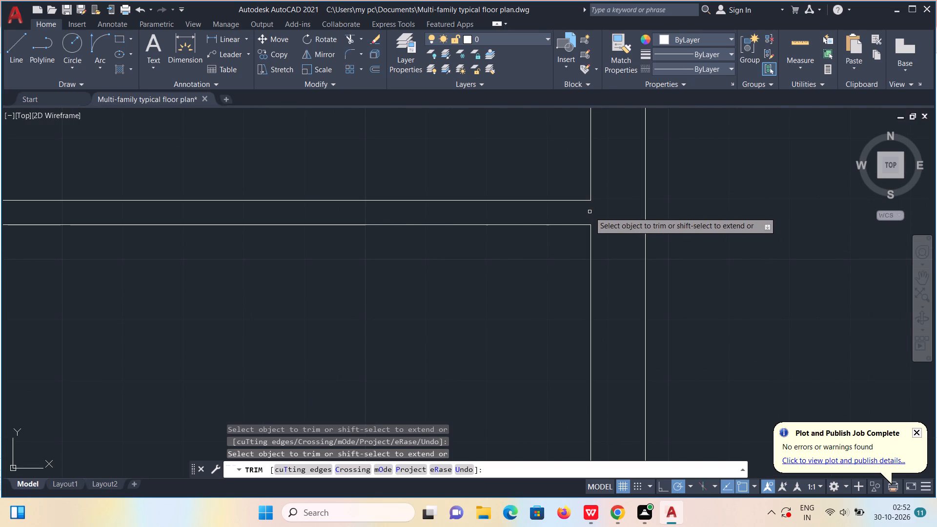
{"action": "scroll", "coordinate": [590, 212], "scroll_direction": "down", "scroll_amount": 3}
{"action": "middle_click_drag", "start_coordinate": [575, 194], "coordinate": [559, 284]}
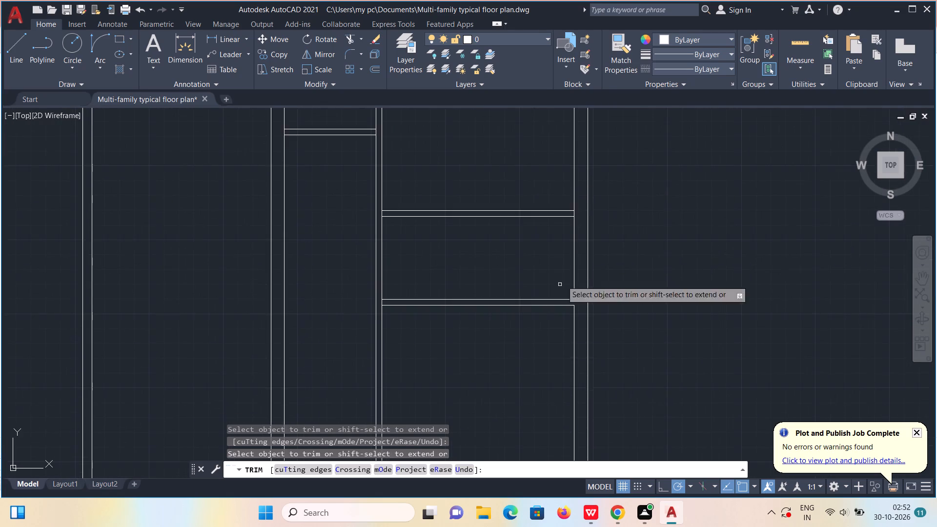
{"action": "scroll", "coordinate": [575, 219], "scroll_direction": "up", "scroll_amount": 2}
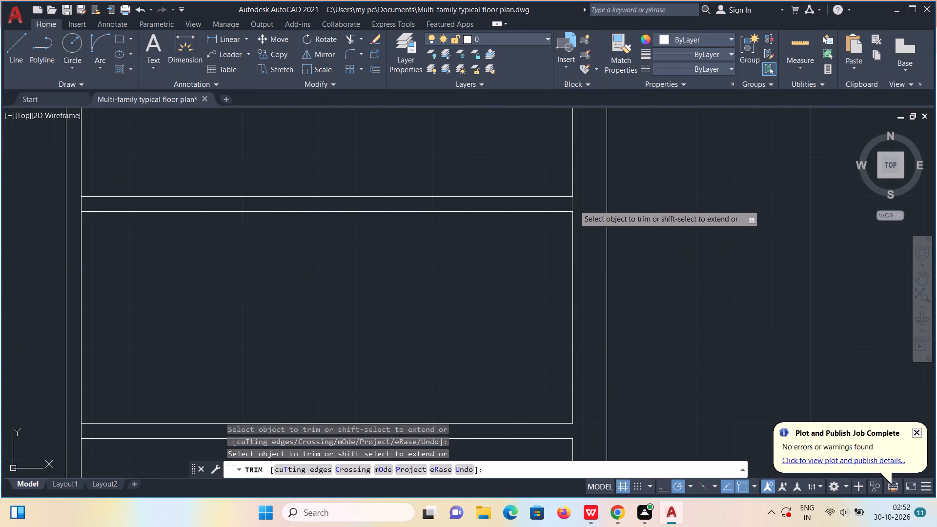
{"action": "left_click", "coordinate": [574, 205]}
{"action": "scroll", "coordinate": [573, 207], "scroll_direction": "down", "scroll_amount": 4}
Trim the left outer wall's inner line between the two faces of the first bay's upper horizontal partition.
{"action": "middle_click_drag", "start_coordinate": [294, 282], "coordinate": [386, 316]}
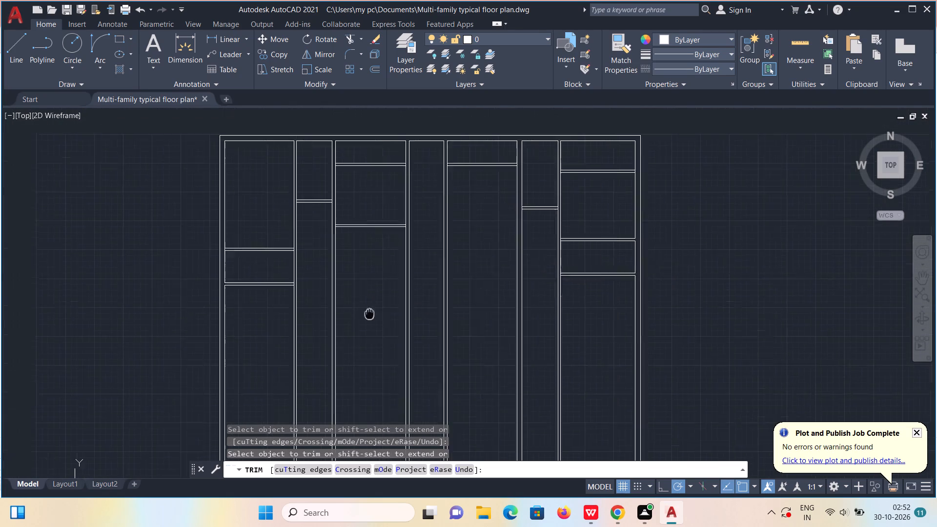
{"action": "middle_click_drag", "start_coordinate": [386, 316], "coordinate": [425, 318]}
{"action": "scroll", "coordinate": [294, 265], "scroll_direction": "up", "scroll_amount": 3}
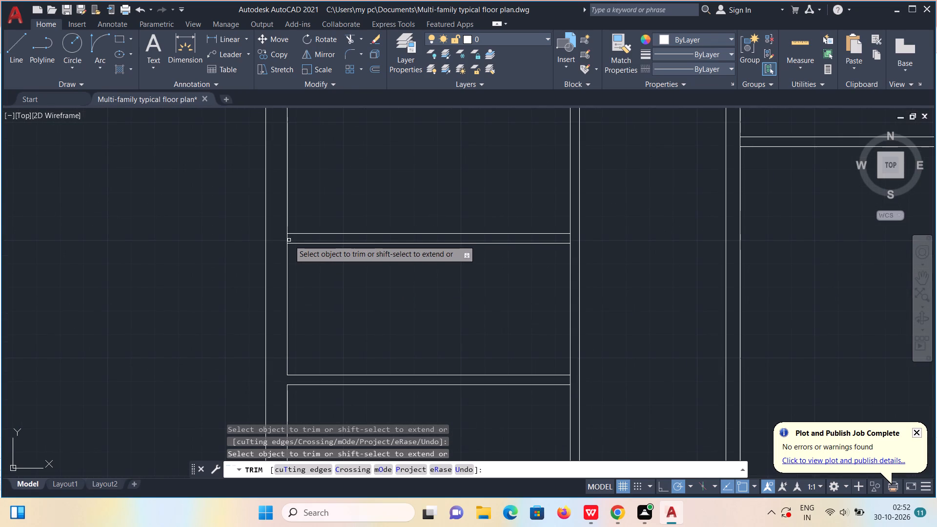
{"action": "left_click", "coordinate": [286, 240]}
{"action": "scroll", "coordinate": [286, 241], "scroll_direction": "down", "scroll_amount": 3}
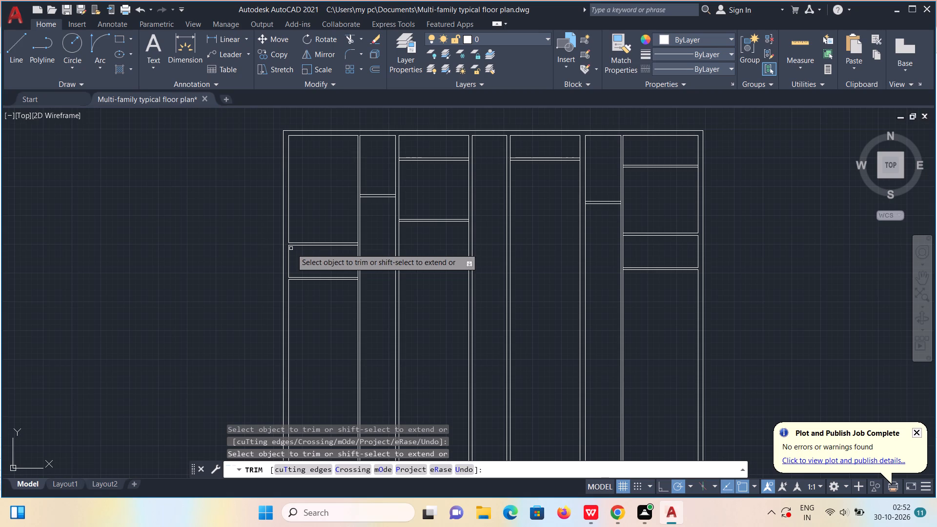
{"action": "key", "text": "Escape"}
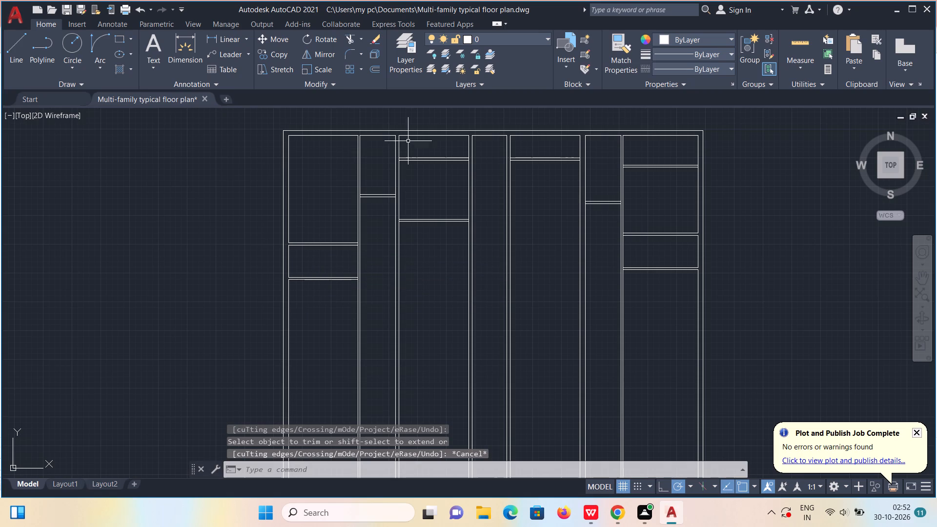
Create a vertical partition below the first bay's lower partition by offsetting the left inner wall line 5'5" right, and the resulting line 4".
{"action": "left_click", "coordinate": [379, 71]}
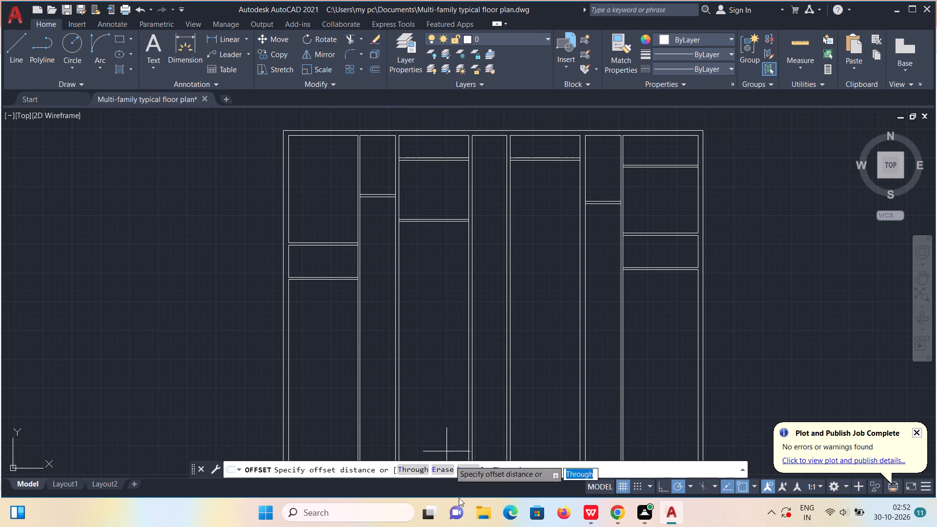
{"action": "left_click", "coordinate": [422, 466]}
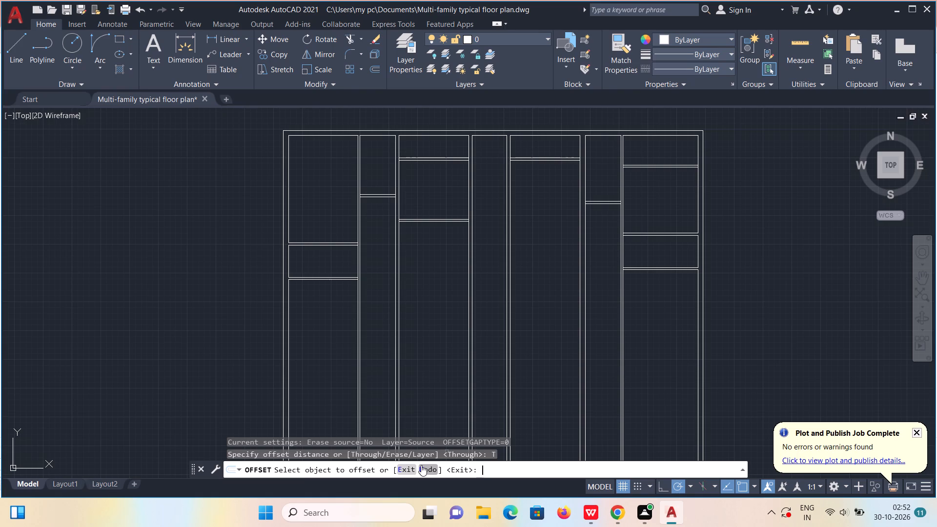
{"action": "scroll", "coordinate": [301, 308], "scroll_direction": "up", "scroll_amount": 1}
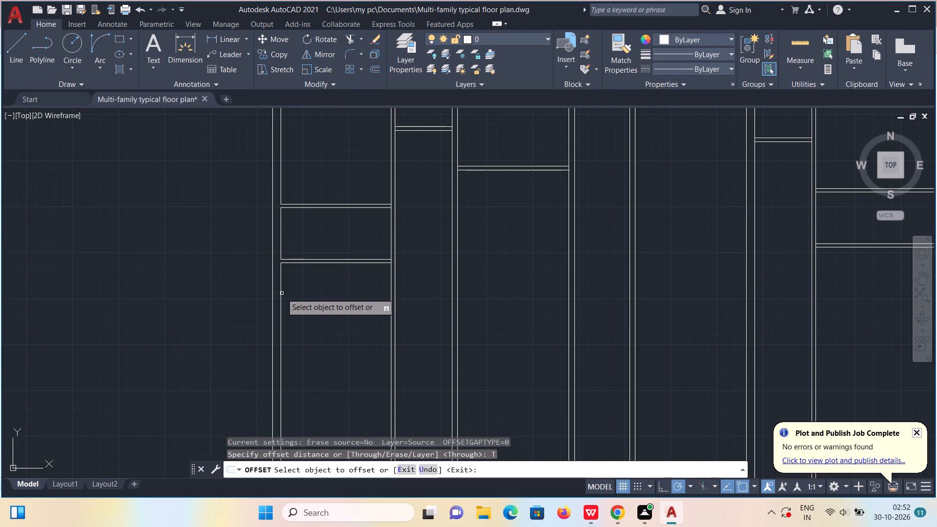
{"action": "left_click", "coordinate": [280, 297]}
{"action": "key", "text": "5"}
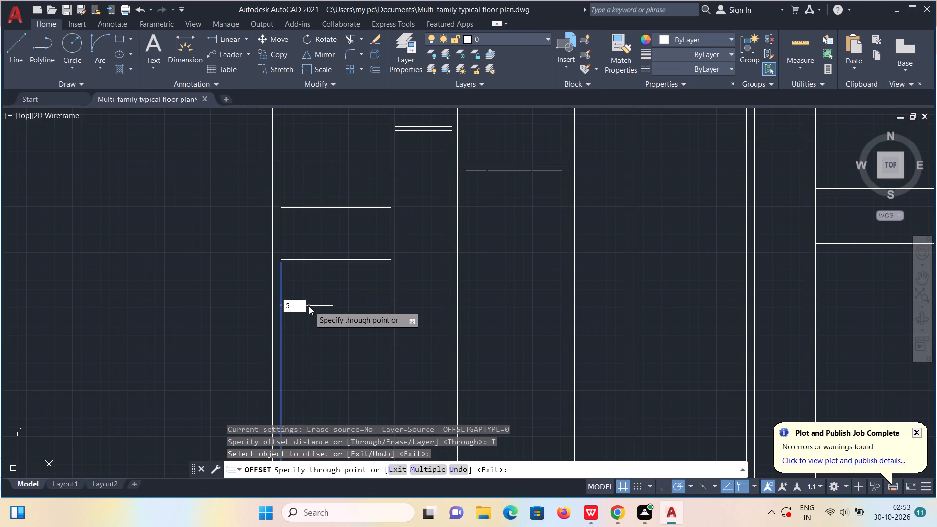
{"action": "type", "text": "'5"}
{"action": "key", "text": "shift+quotedbl"}
{"action": "key", "text": "Return"}
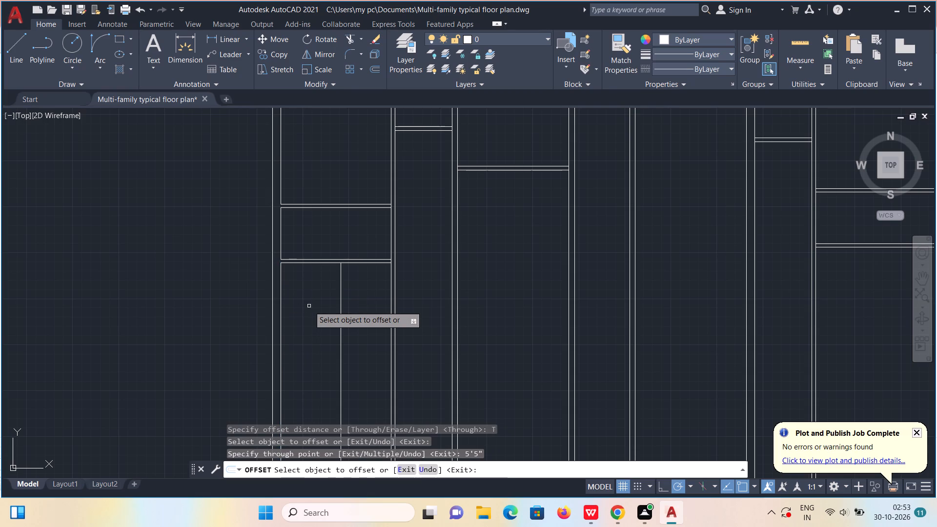
{"action": "left_click", "coordinate": [341, 310]}
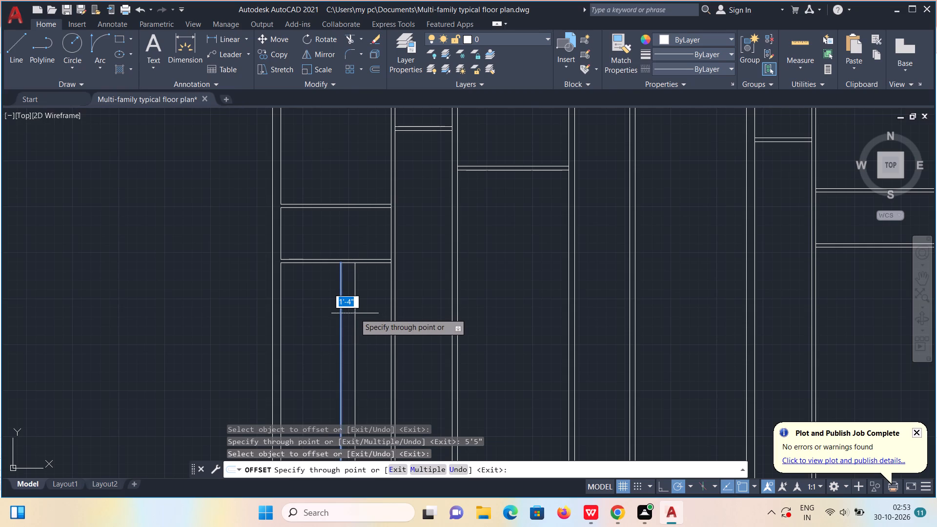
{"action": "key", "text": "4"}
{"action": "key", "text": "shift+quotedbl"}
{"action": "key", "text": "Return"}
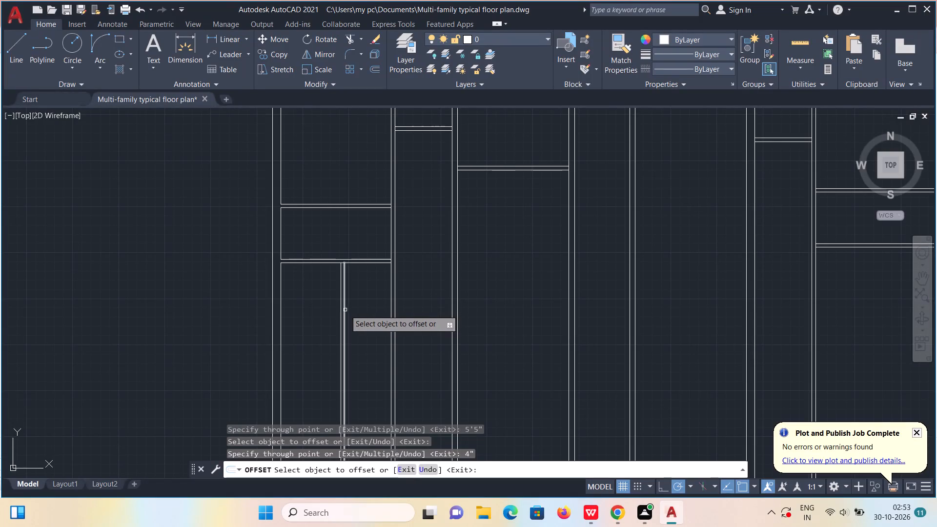
Create a second vertical wall by offsetting the 4" vertical partition's right face 10'6" right, and the resulting line 6".
{"action": "left_click", "coordinate": [344, 311]}
{"action": "type", "text": "10'6"}
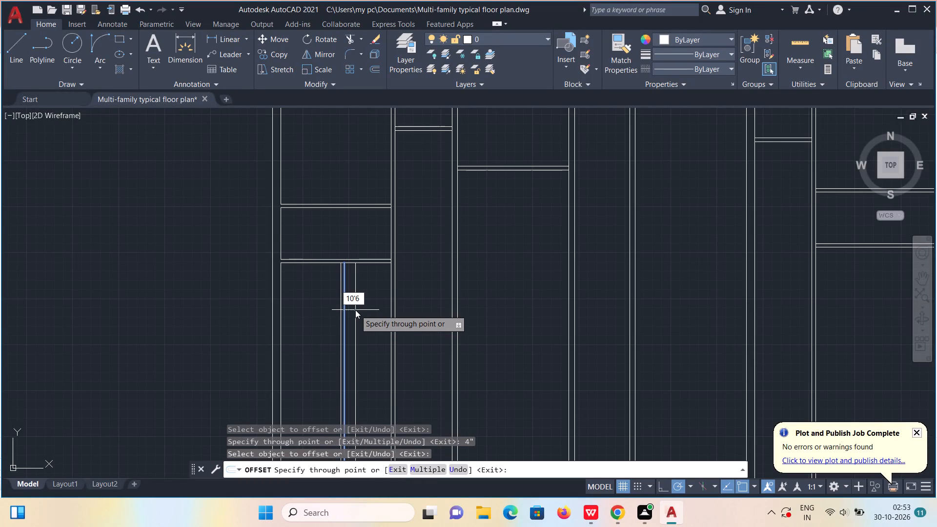
{"action": "key", "text": "shift+quotedbl"}
{"action": "key", "text": "Return"}
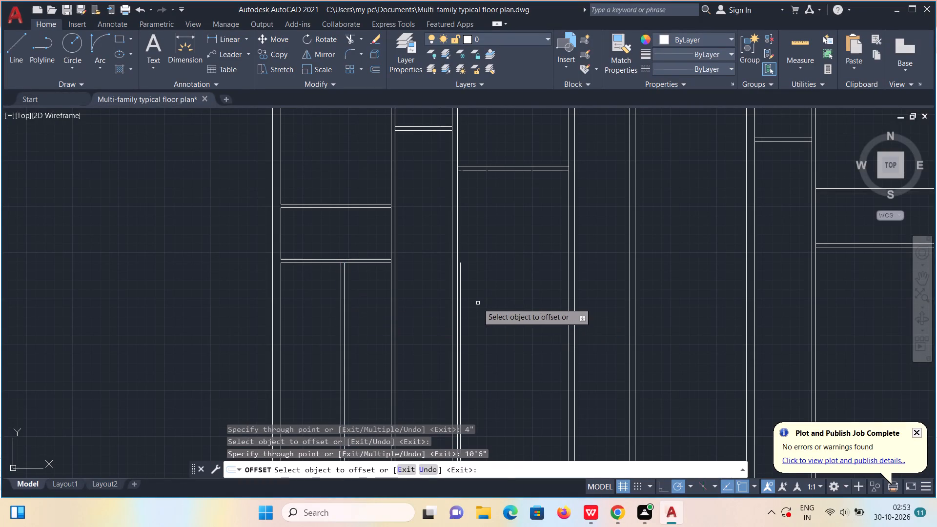
{"action": "scroll", "coordinate": [475, 303], "scroll_direction": "up", "scroll_amount": 1}
{"action": "left_click", "coordinate": [452, 315]}
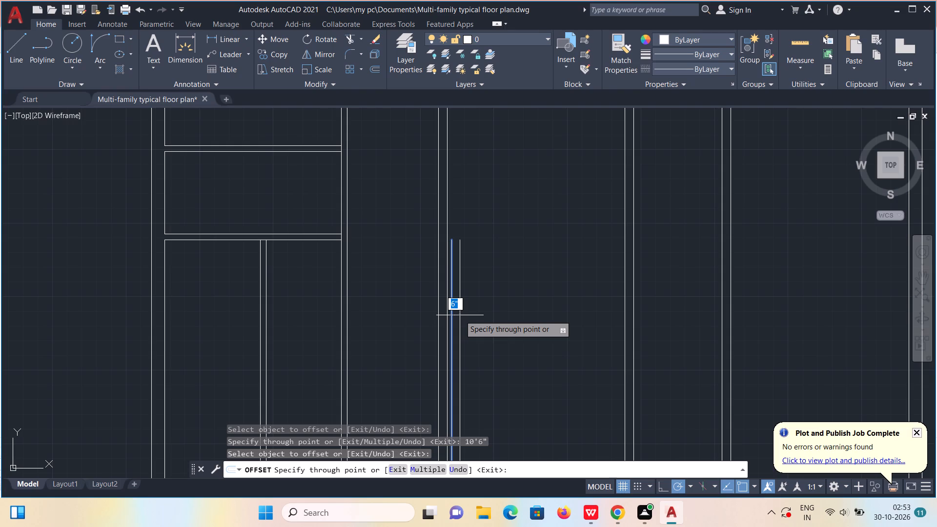
{"action": "key", "text": "4"}
{"action": "key", "text": "BackSpace"}
{"action": "key", "text": "6"}
{"action": "key", "text": "shift+quotedbl"}
{"action": "key", "text": "Return"}
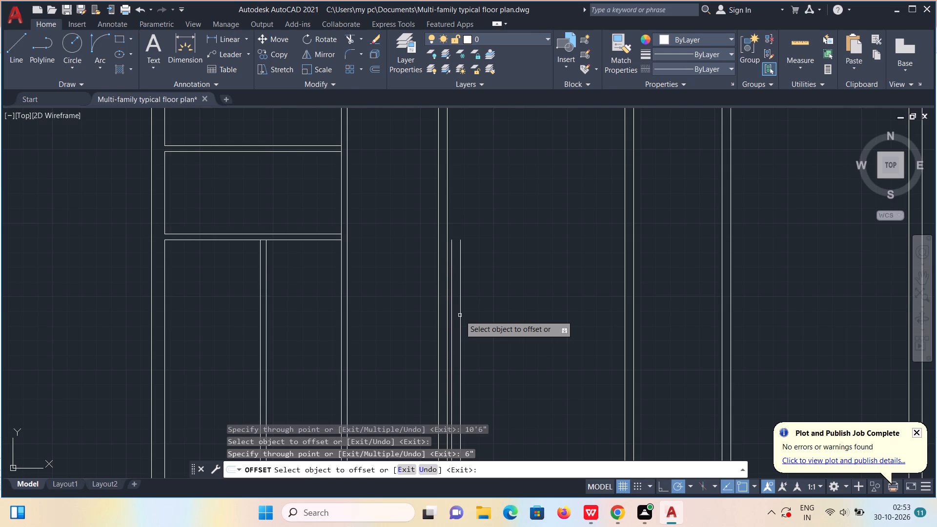
Extend the lower face line of the first bay's lower partition right to the left face of the 6" vertical wall.
{"action": "left_click", "coordinate": [360, 34]}
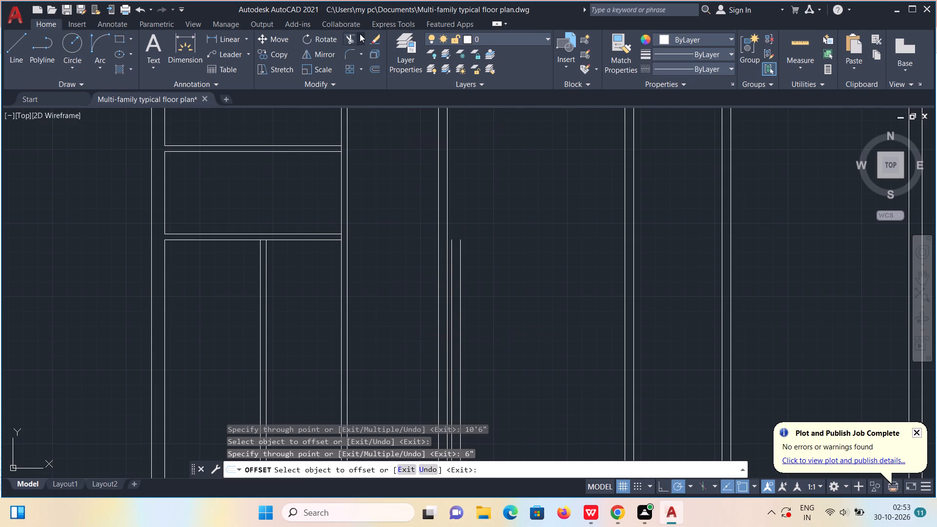
{"action": "left_click", "coordinate": [368, 78]}
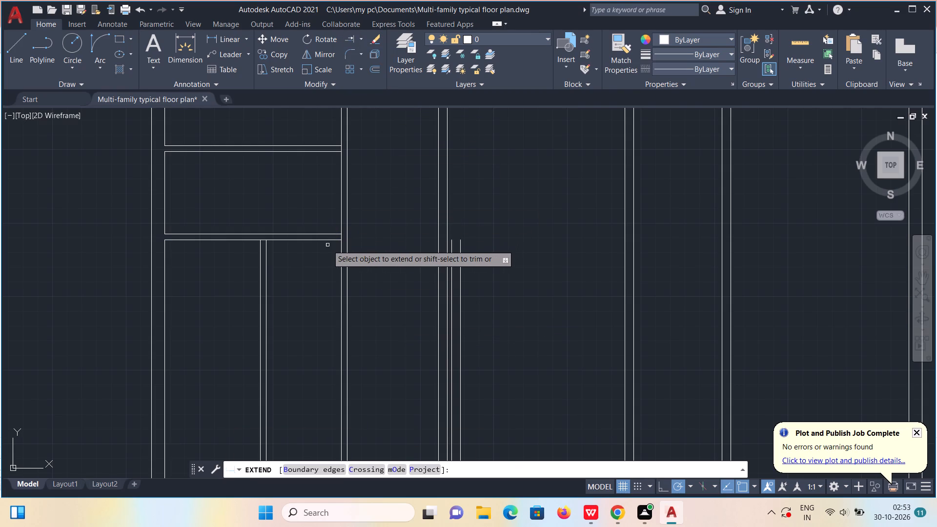
{"action": "left_click", "coordinate": [331, 239]}
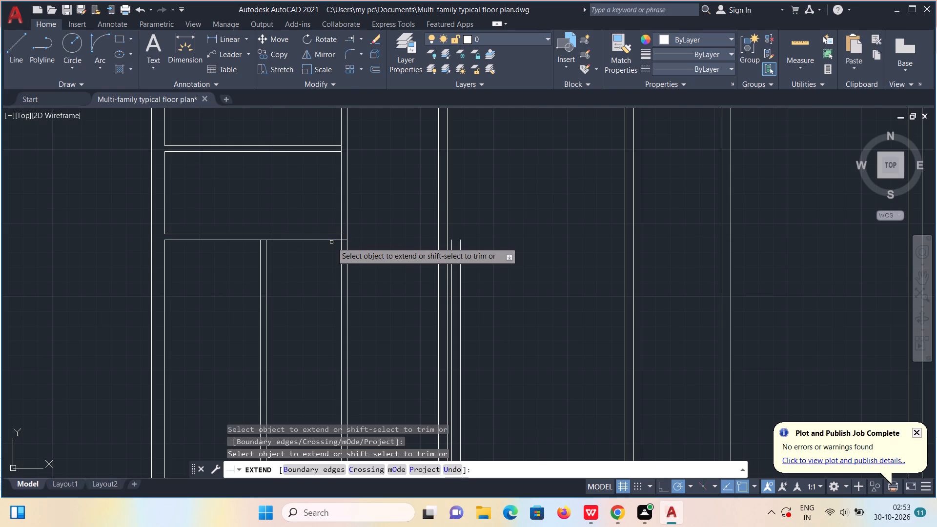
{"action": "left_click", "coordinate": [331, 242]}
{"action": "left_click", "coordinate": [333, 240]}
{"action": "triple_click", "coordinate": [333, 240]}
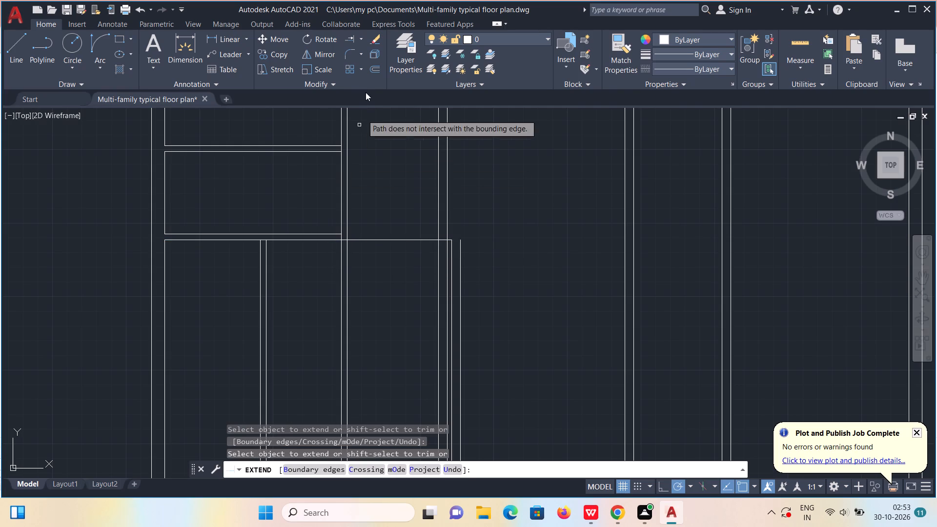
Draw lines from the top of the 6" vertical wall's right face, up and then left to the end of the lower partition's upper face.
{"action": "left_click", "coordinate": [15, 39]}
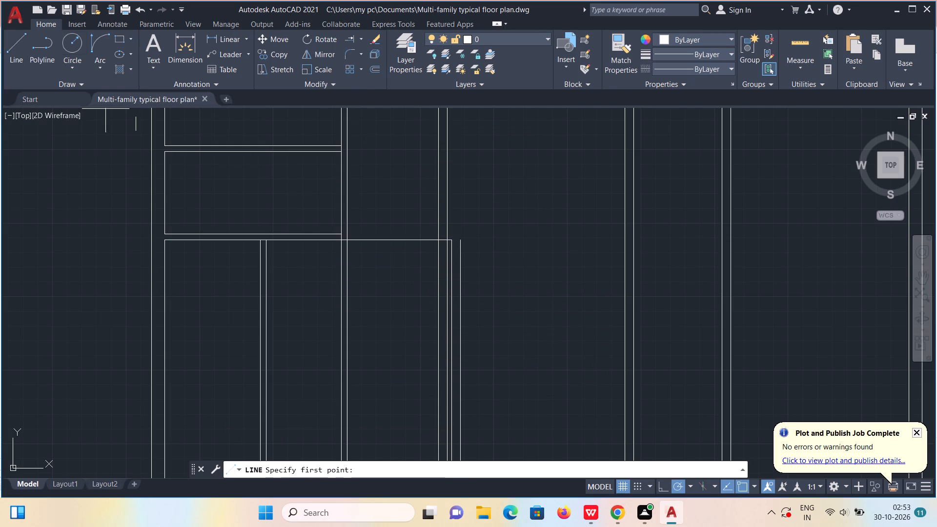
{"action": "left_click", "coordinate": [460, 240]}
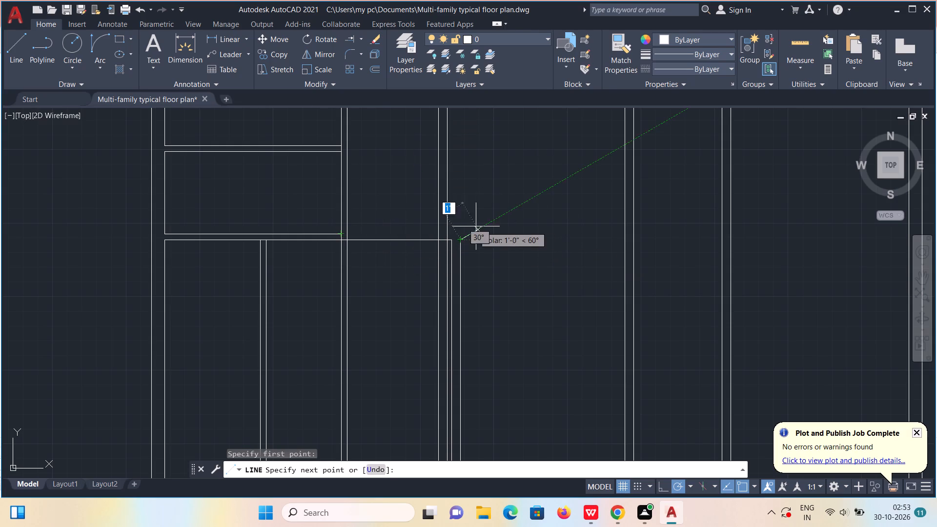
{"action": "left_click", "coordinate": [461, 230]}
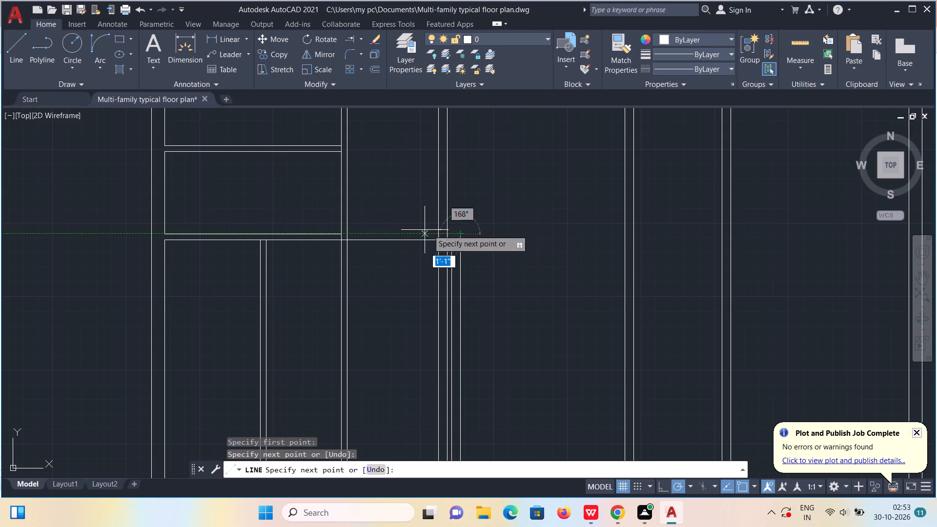
{"action": "left_click", "coordinate": [338, 234]}
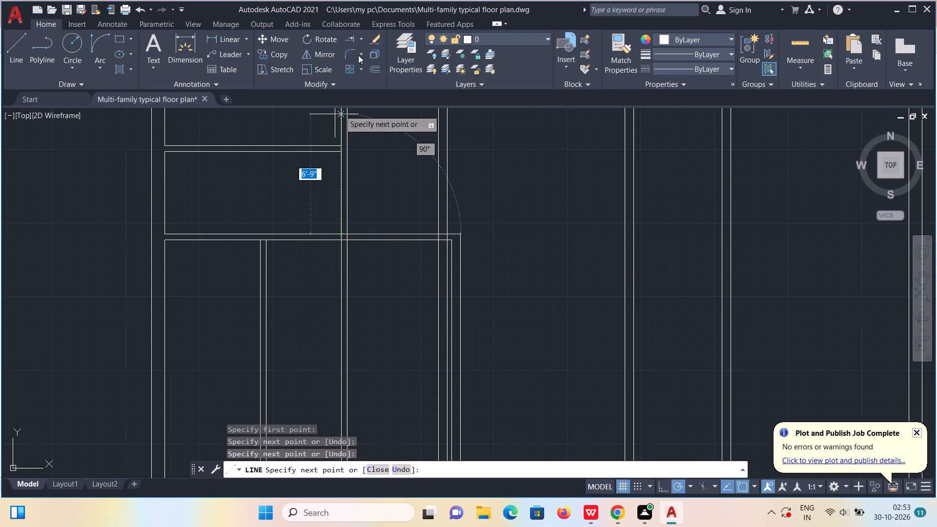
Remove both lines of the 4" vertical partition below the first bay's lower partition using Trim.
{"action": "left_click", "coordinate": [361, 36]}
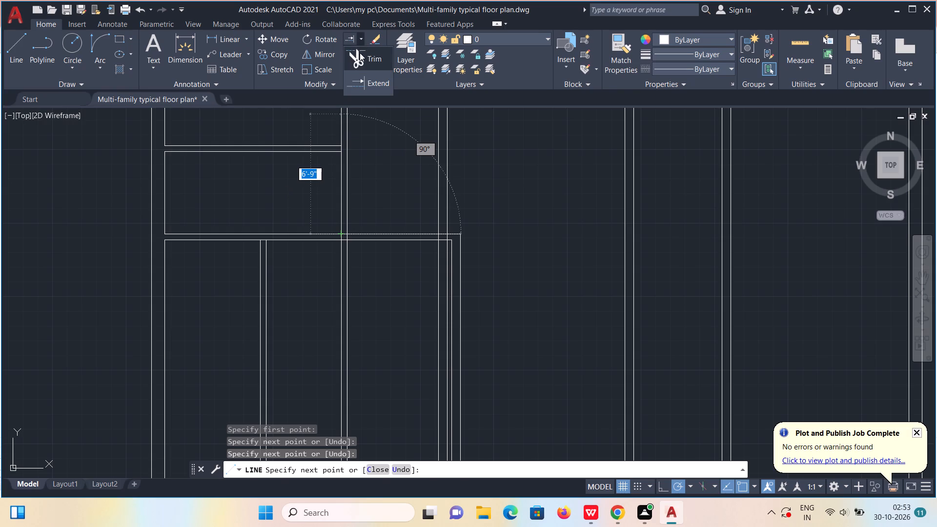
{"action": "left_click", "coordinate": [360, 53]}
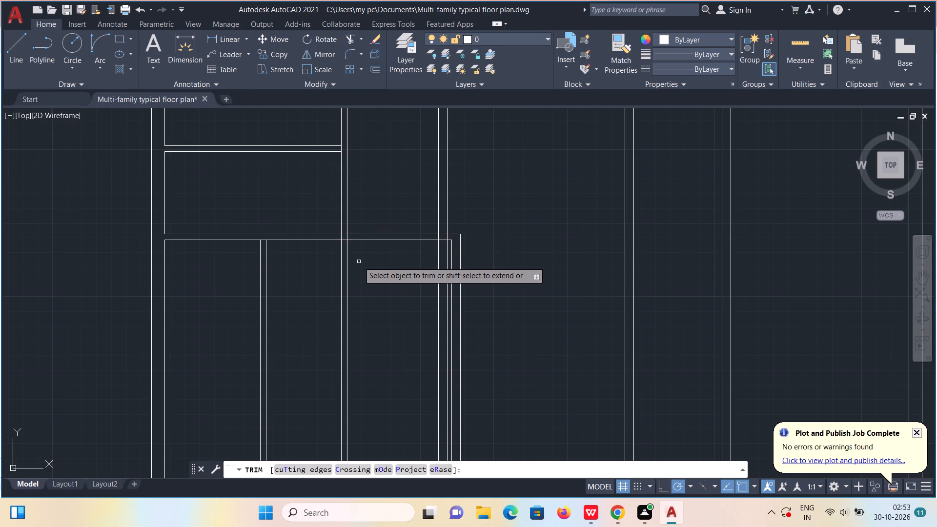
{"action": "scroll", "coordinate": [361, 263], "scroll_direction": "down", "scroll_amount": 1}
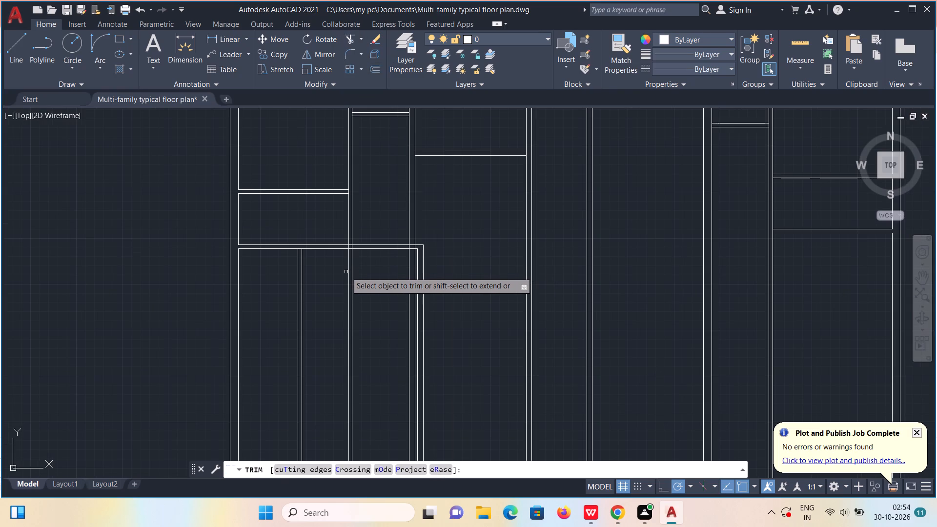
{"action": "scroll", "coordinate": [346, 272], "scroll_direction": "down", "scroll_amount": 1}
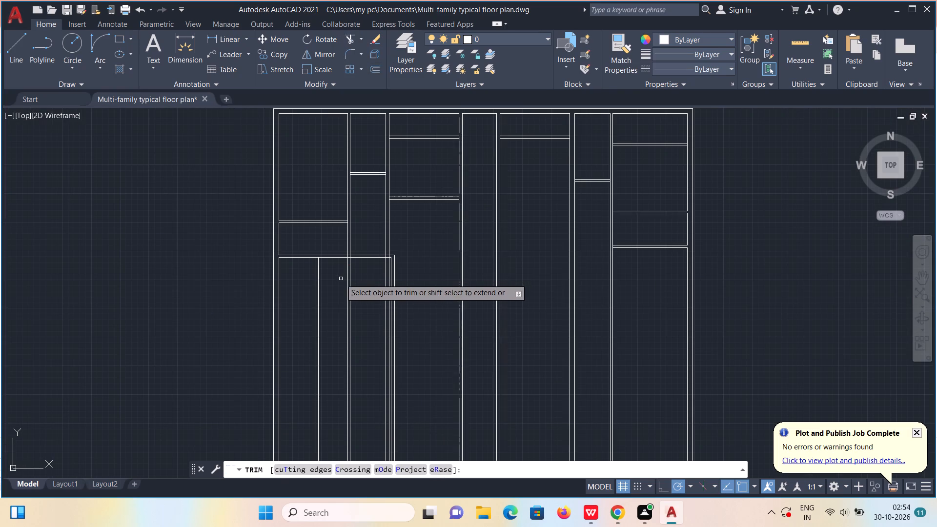
{"action": "left_click_drag", "start_coordinate": [335, 310], "coordinate": [307, 321]}
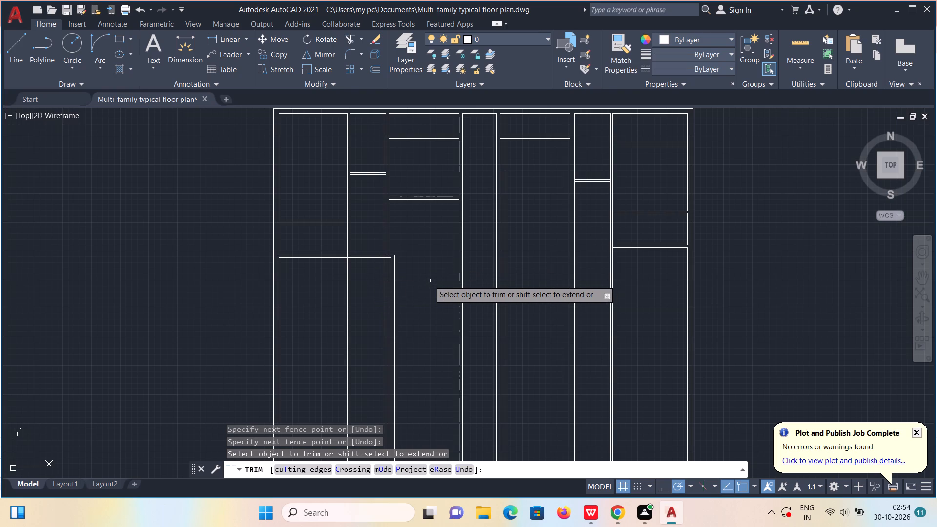
{"action": "middle_click_drag", "start_coordinate": [427, 292], "coordinate": [419, 293]}
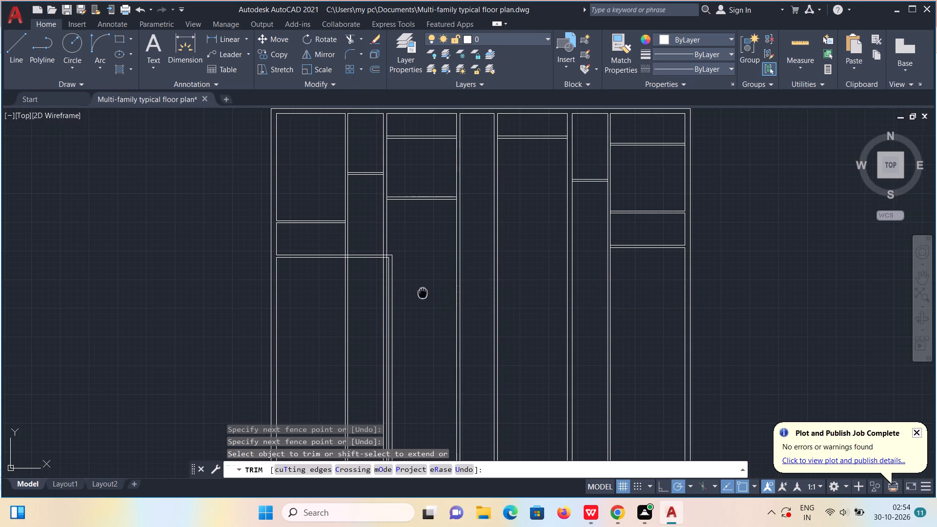
{"action": "middle_click_drag", "start_coordinate": [419, 293], "coordinate": [316, 300]}
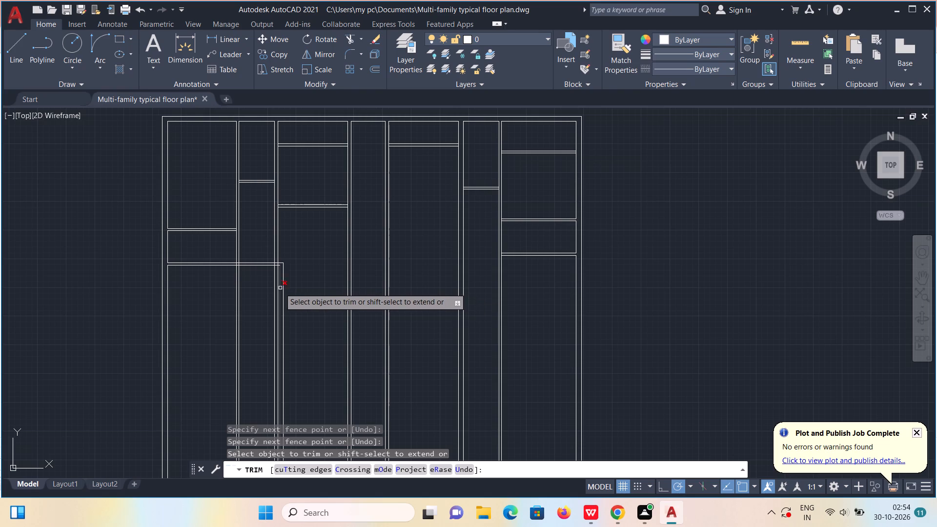
{"action": "key", "text": "Escape"}
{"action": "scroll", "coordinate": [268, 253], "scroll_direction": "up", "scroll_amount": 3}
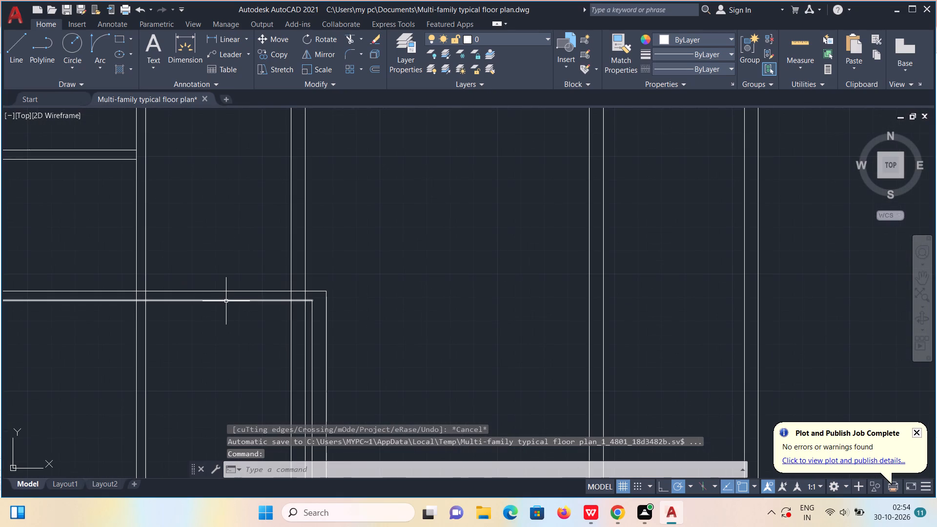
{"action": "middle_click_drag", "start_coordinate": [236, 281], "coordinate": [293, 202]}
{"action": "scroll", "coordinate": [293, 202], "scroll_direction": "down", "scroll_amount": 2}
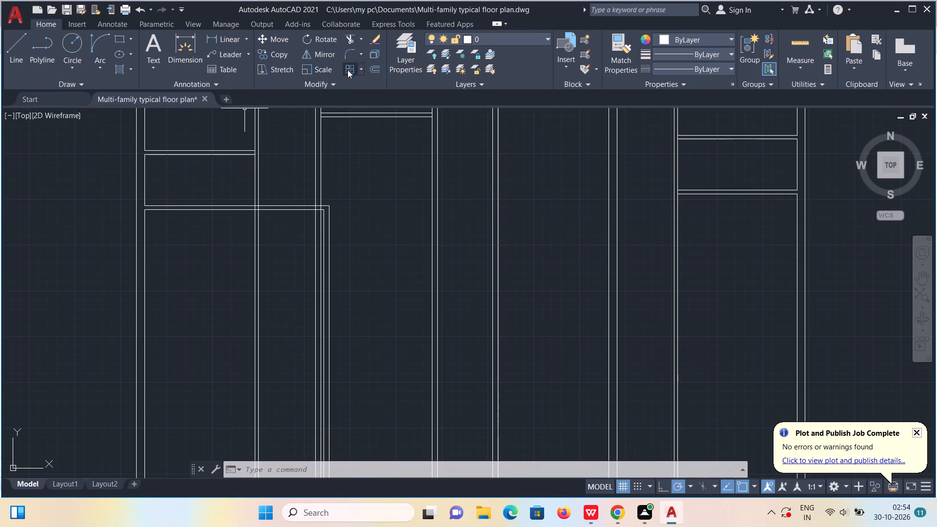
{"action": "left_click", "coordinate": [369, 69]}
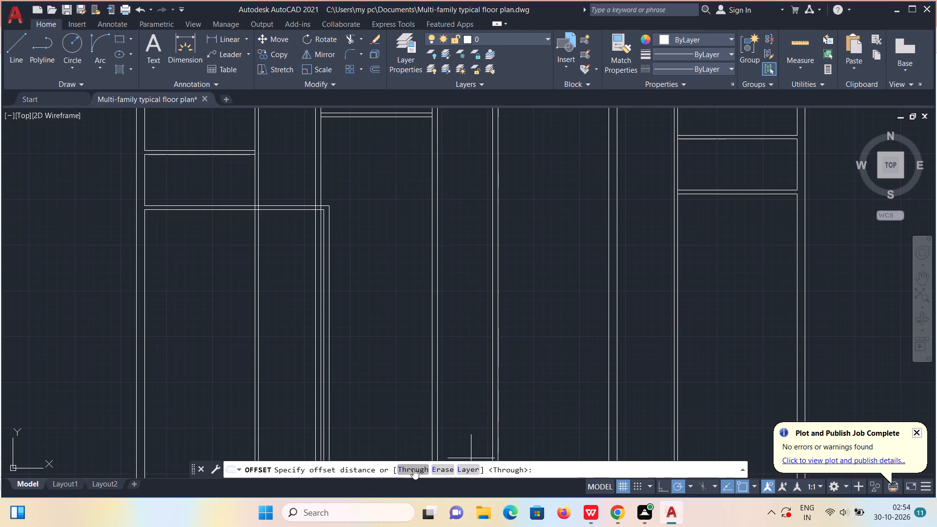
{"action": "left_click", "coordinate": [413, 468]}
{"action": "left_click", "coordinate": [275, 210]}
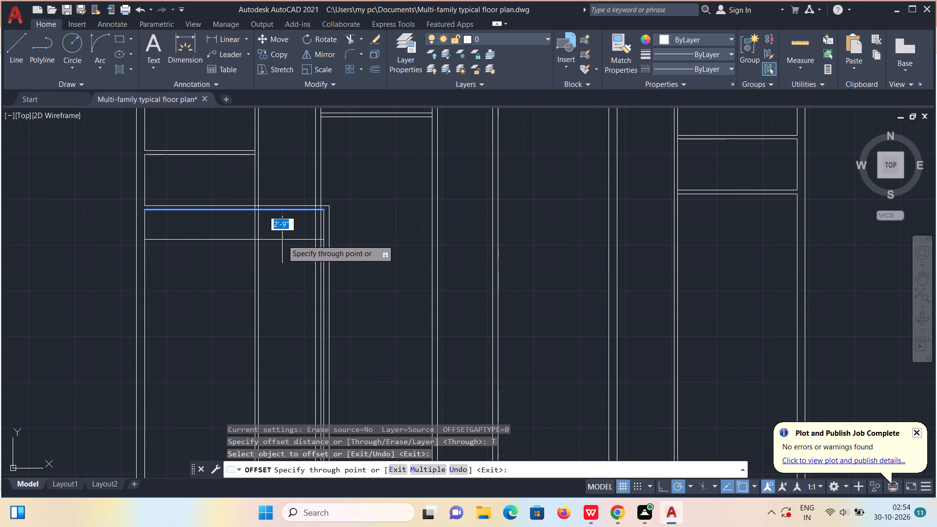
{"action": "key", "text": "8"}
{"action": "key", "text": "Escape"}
Extend the lower face line of the first bay's lower partition across all bays to the right outer wall's inner line.
{"action": "scroll", "coordinate": [283, 240], "scroll_direction": "down", "scroll_amount": 2}
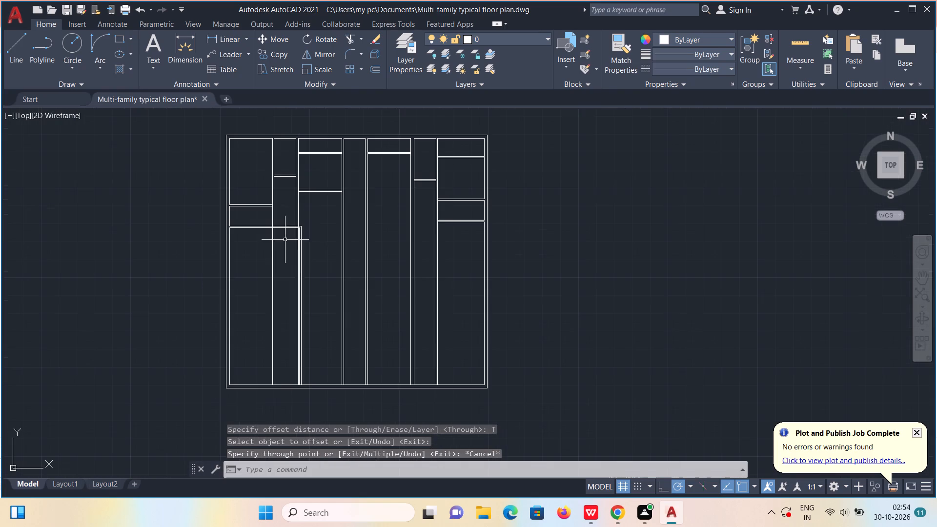
{"action": "scroll", "coordinate": [356, 224], "scroll_direction": "up", "scroll_amount": 1}
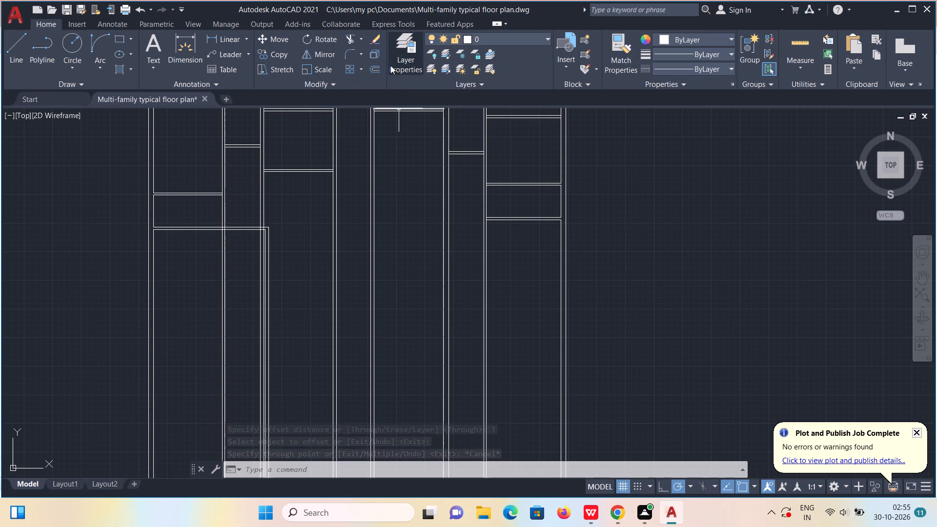
{"action": "left_click", "coordinate": [359, 37]}
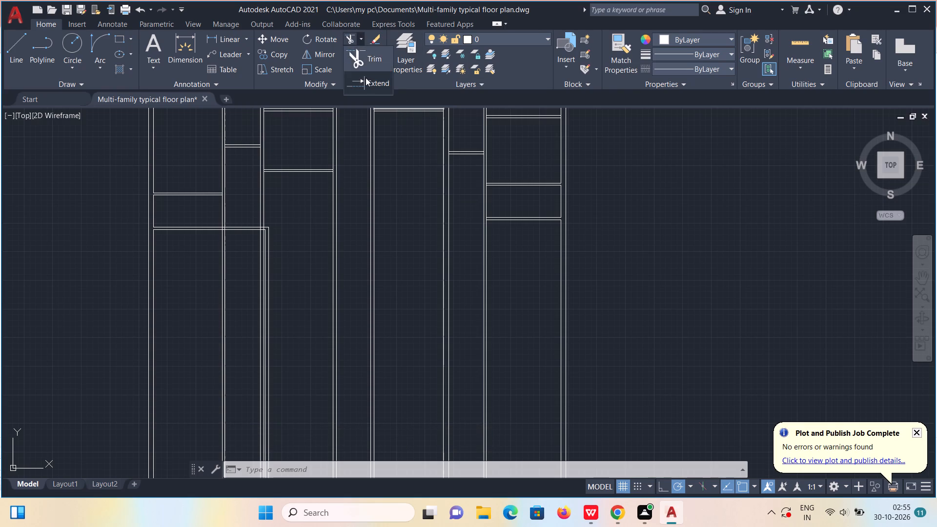
{"action": "left_click", "coordinate": [366, 78]}
{"action": "scroll", "coordinate": [259, 232], "scroll_direction": "up", "scroll_amount": 2}
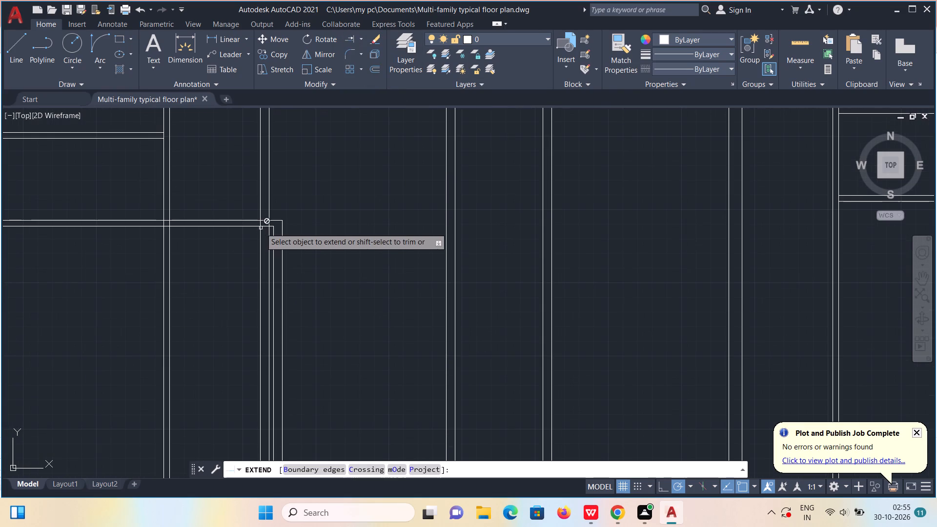
{"action": "triple_click", "coordinate": [246, 228]}
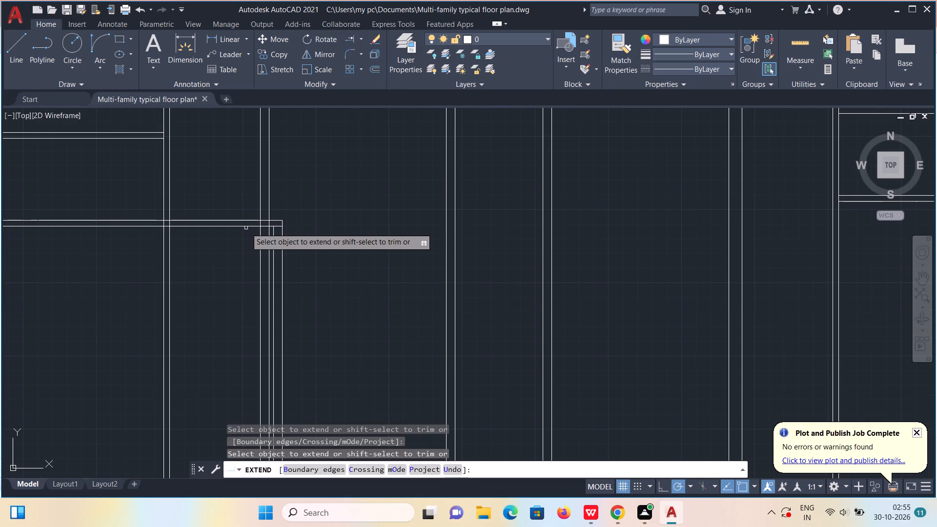
{"action": "left_click", "coordinate": [248, 226]}
{"action": "triple_click", "coordinate": [248, 226]}
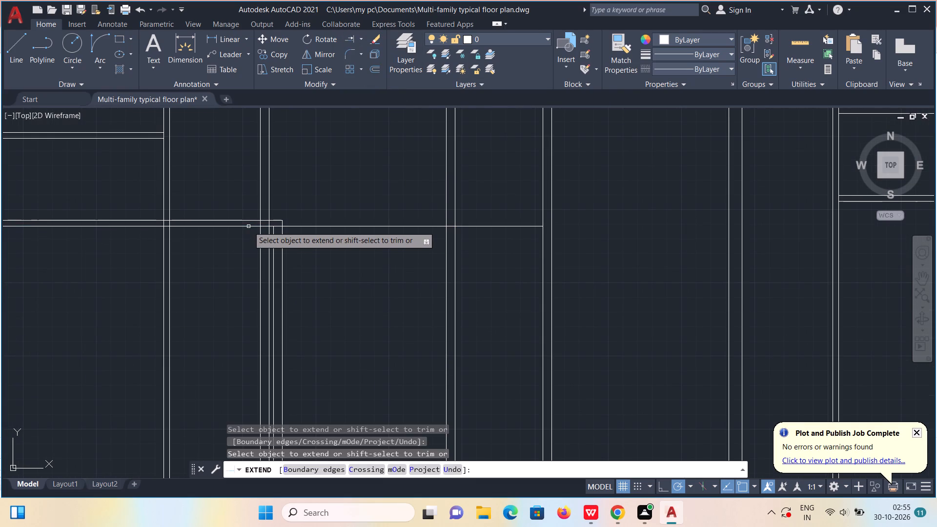
{"action": "triple_click", "coordinate": [248, 226]}
{"action": "triple_click", "coordinate": [248, 226]}
{"action": "triple_click", "coordinate": [248, 226]}
{"action": "double_click", "coordinate": [248, 226]}
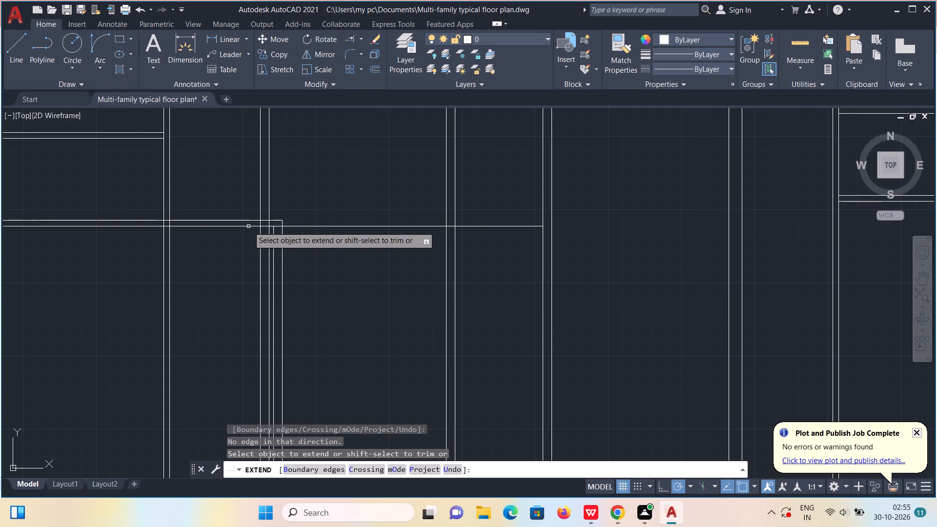
{"action": "double_click", "coordinate": [325, 226]}
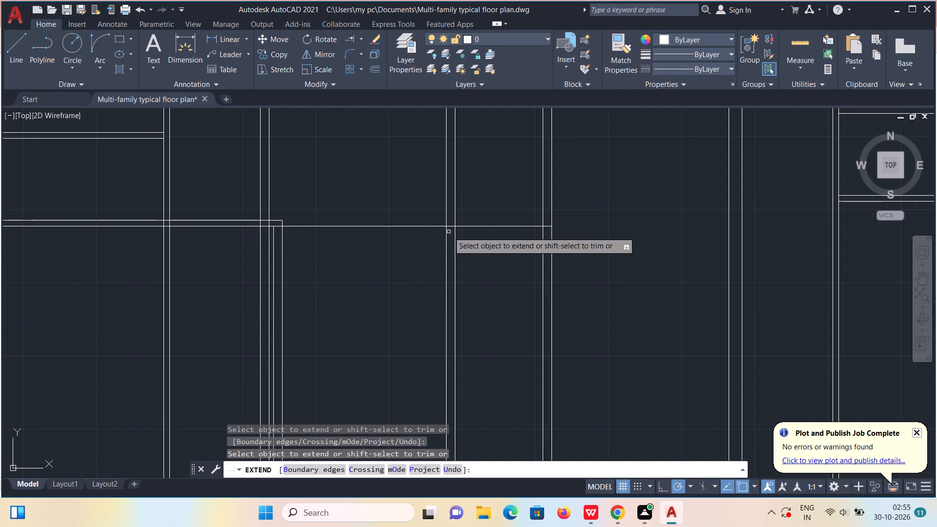
{"action": "left_click", "coordinate": [517, 224]}
{"action": "triple_click", "coordinate": [519, 226]}
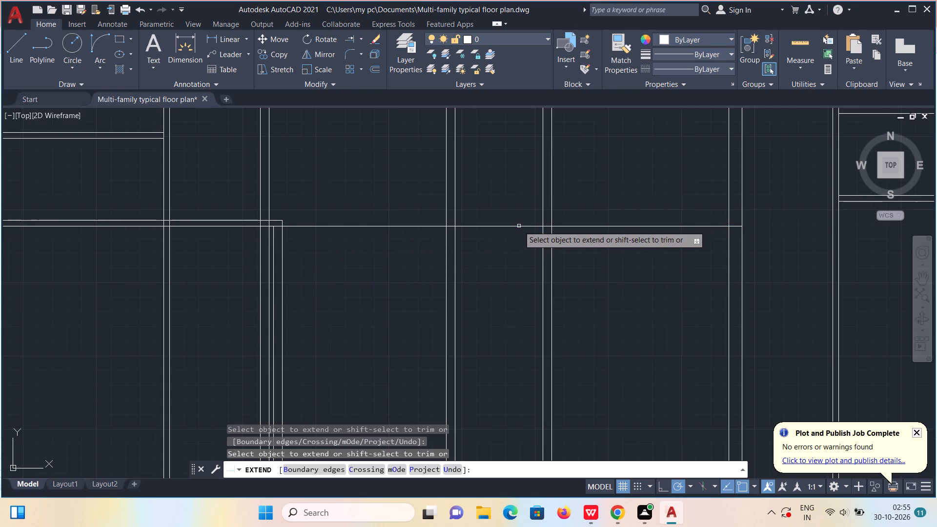
{"action": "triple_click", "coordinate": [519, 226]}
{"action": "triple_click", "coordinate": [519, 226]}
{"action": "double_click", "coordinate": [519, 226]}
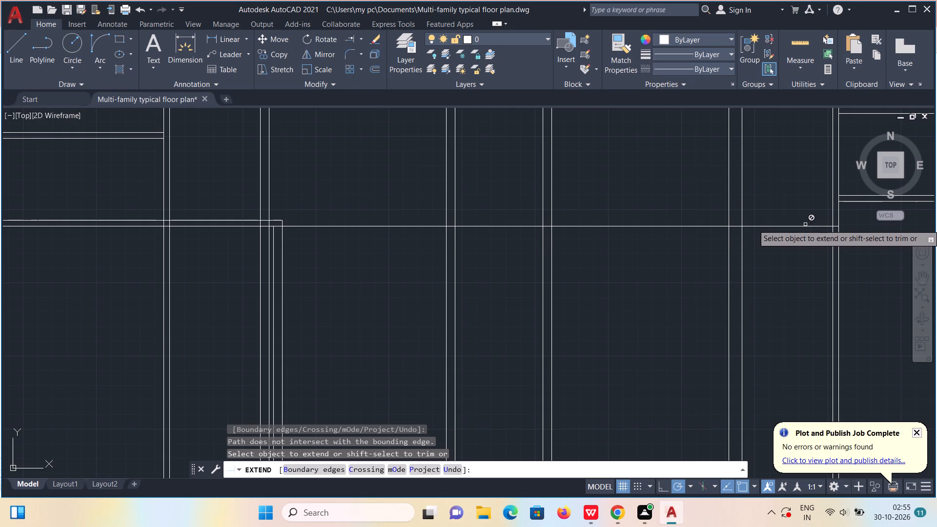
{"action": "scroll", "coordinate": [713, 229], "scroll_direction": "down", "scroll_amount": 2}
{"action": "middle_click_drag", "start_coordinate": [696, 243], "coordinate": [541, 257]}
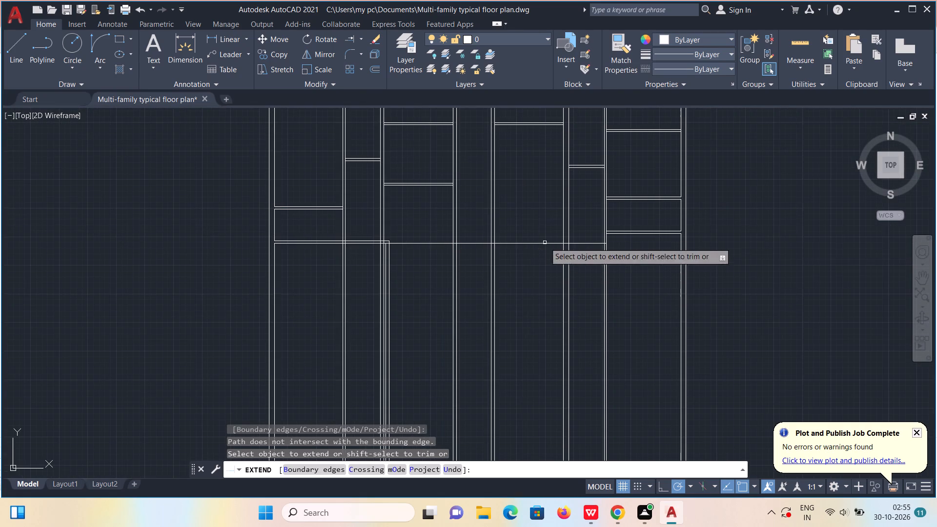
{"action": "left_click", "coordinate": [590, 243]}
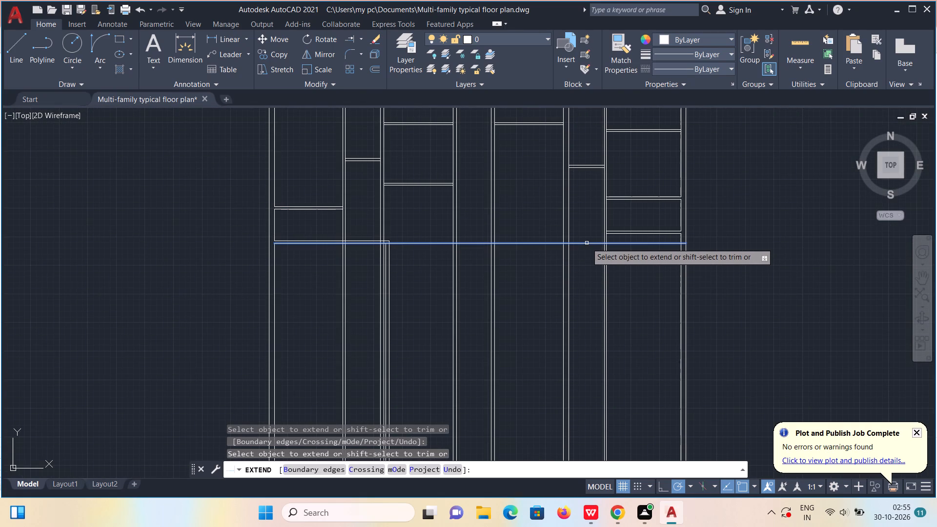
{"action": "key", "text": "Escape"}
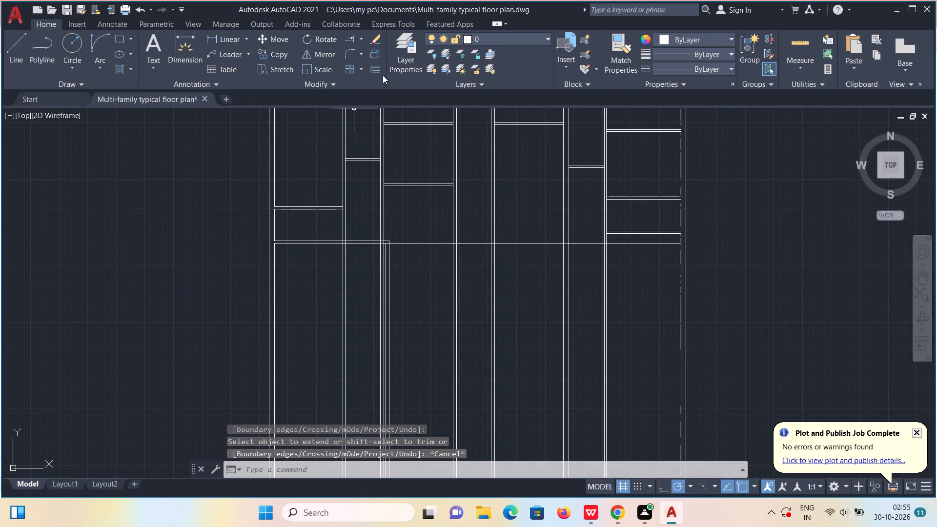
Offset the extended horizontal line 8' downward.
{"action": "left_click", "coordinate": [380, 71]}
{"action": "left_click", "coordinate": [411, 465]}
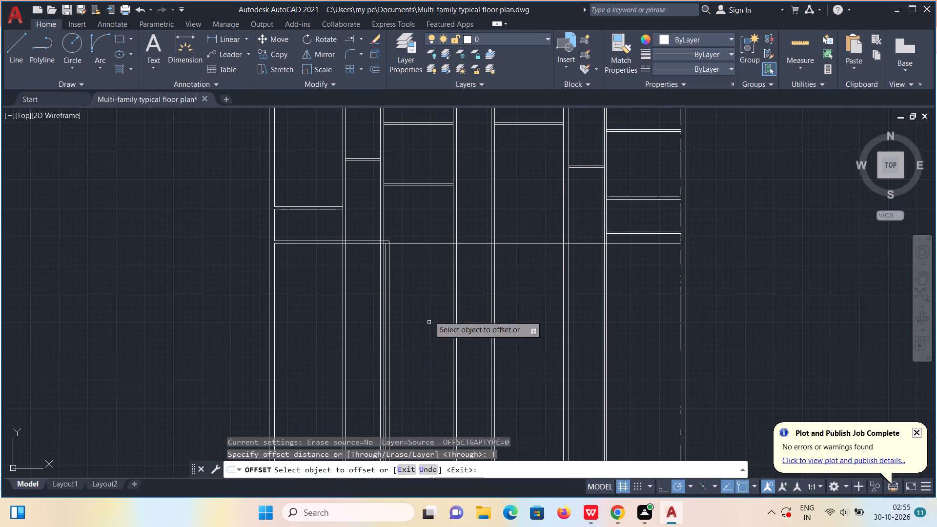
{"action": "left_click", "coordinate": [438, 243]}
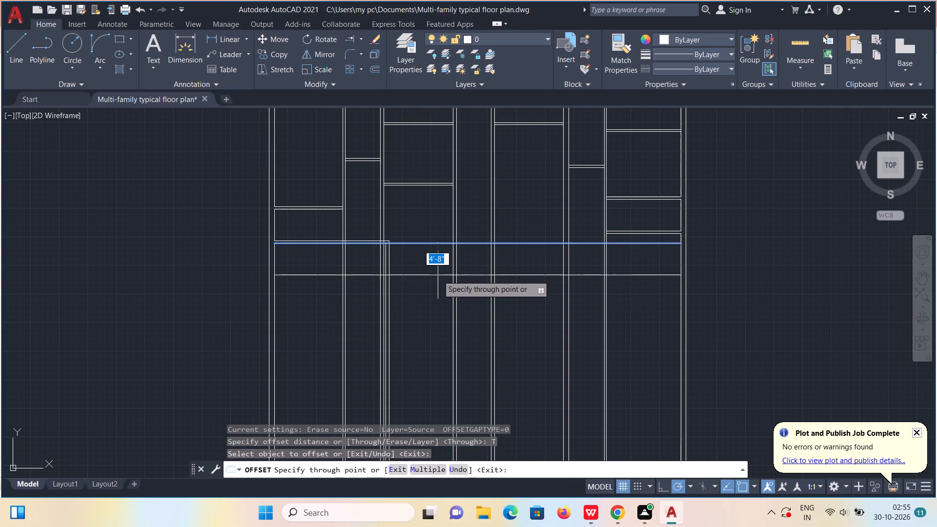
{"action": "type", "text": "8'"}
{"action": "key", "text": "Return"}
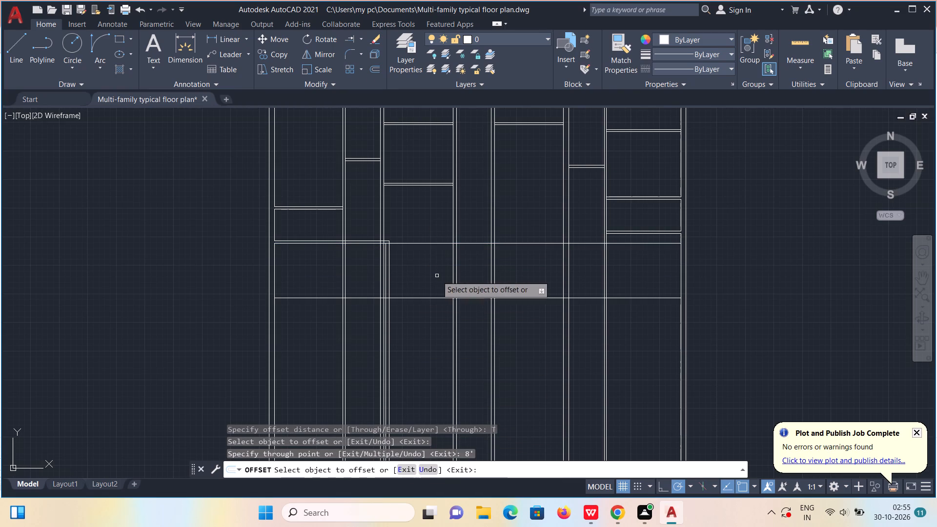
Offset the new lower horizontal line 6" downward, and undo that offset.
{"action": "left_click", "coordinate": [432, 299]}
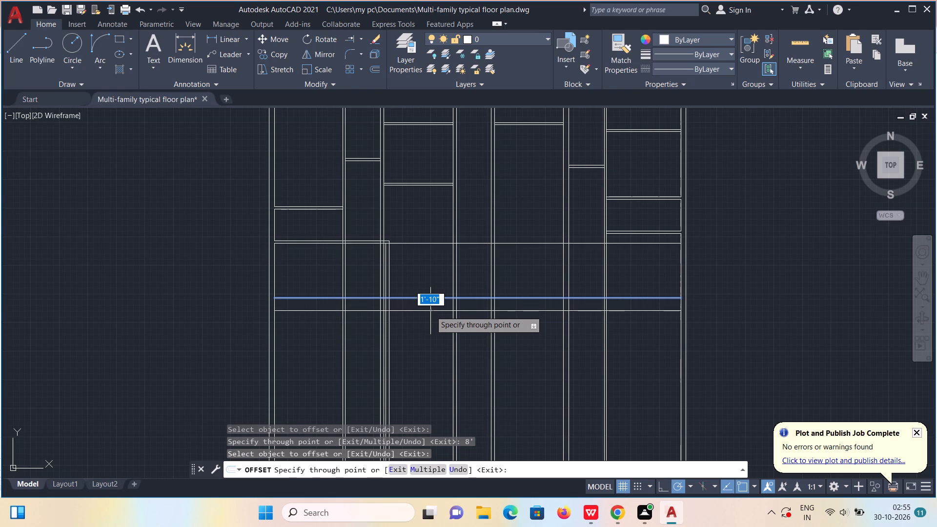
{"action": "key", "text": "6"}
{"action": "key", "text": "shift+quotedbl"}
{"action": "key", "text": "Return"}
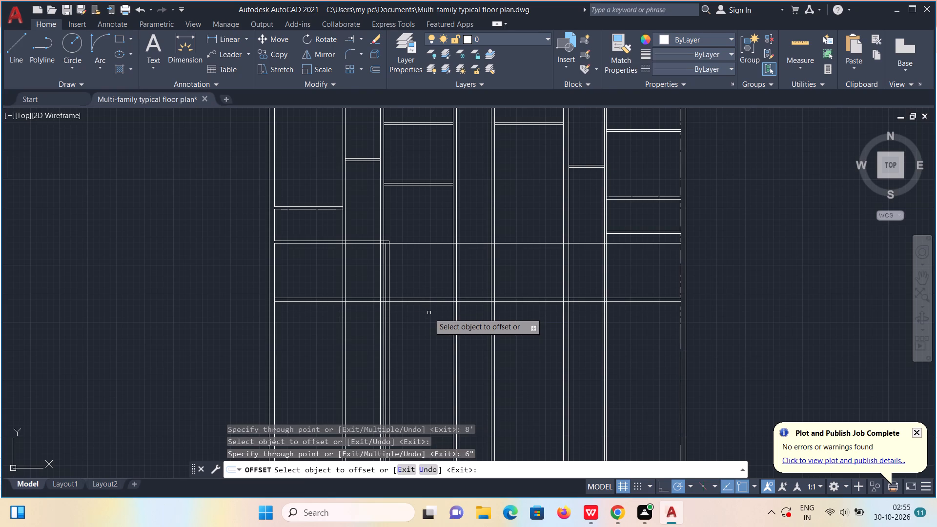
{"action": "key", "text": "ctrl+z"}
Offset the lower horizontal line 9" downward to form the second face of the cross wall.
{"action": "left_click", "coordinate": [431, 299]}
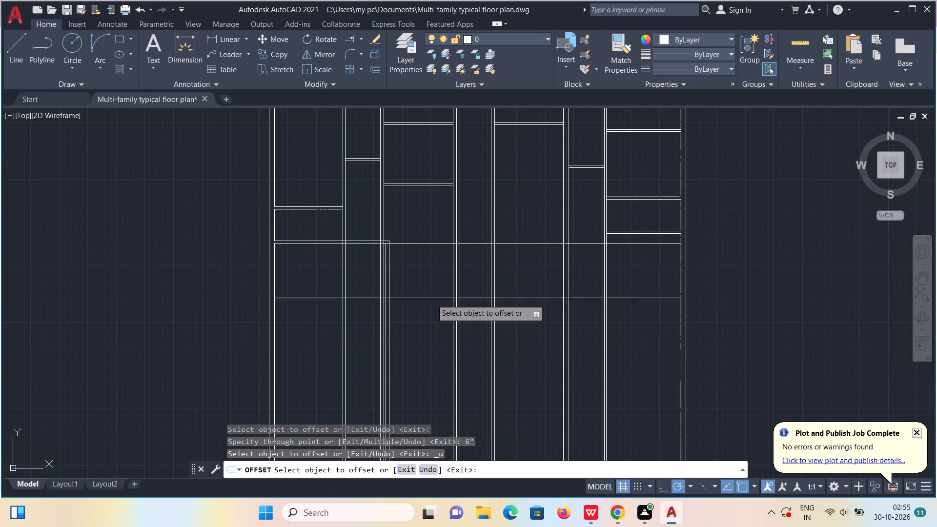
{"action": "type", "text": "9\""}
{"action": "key", "text": "Return"}
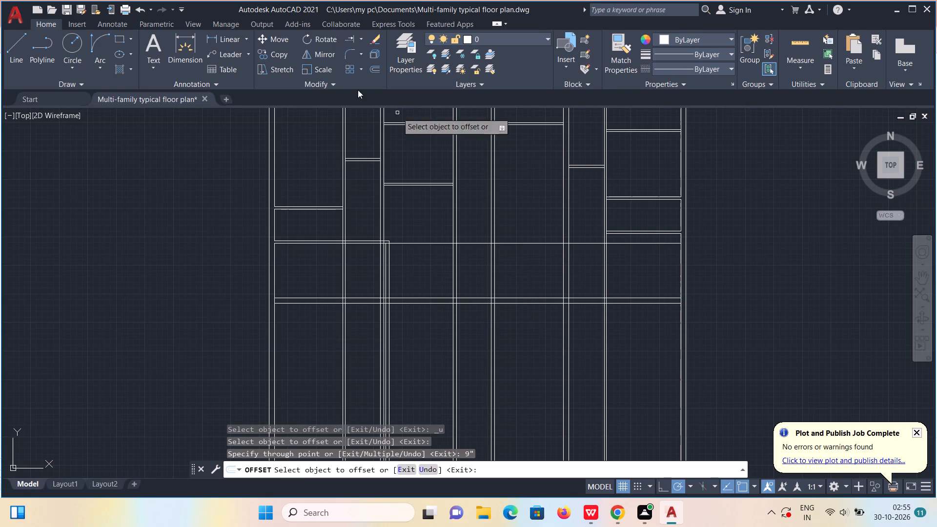
Trim away the extended upper horizontal line between the vertical partitions, from the first bays' room to the right outer wall.
{"action": "left_click", "coordinate": [361, 36]}
{"action": "left_click", "coordinate": [363, 59]}
{"action": "left_click_drag", "start_coordinate": [420, 223], "coordinate": [419, 253]}
{"action": "left_click_drag", "start_coordinate": [481, 230], "coordinate": [483, 252]}
{"action": "left_click_drag", "start_coordinate": [522, 234], "coordinate": [530, 279]}
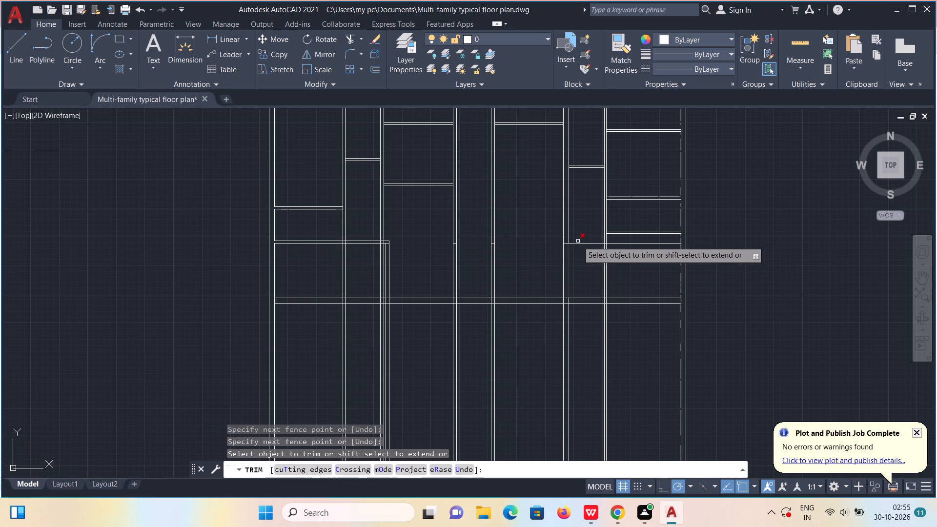
{"action": "left_click_drag", "start_coordinate": [583, 238], "coordinate": [591, 258]}
{"action": "left_click_drag", "start_coordinate": [634, 240], "coordinate": [634, 249]}
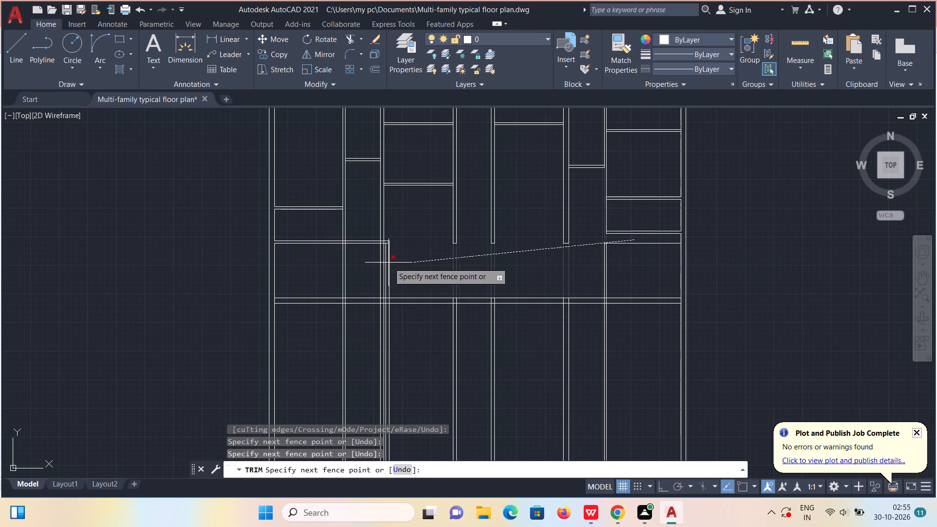
{"action": "scroll", "coordinate": [374, 263], "scroll_direction": "up", "scroll_amount": 2}
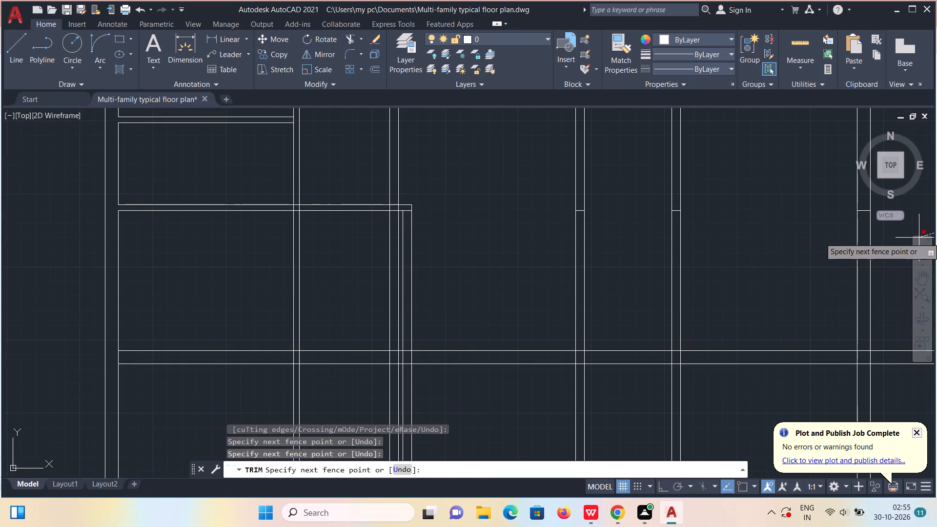
{"action": "left_click", "coordinate": [911, 218]}
Trim out the lines of both vertical partitions crossing the left room between its upper partition and the 9" cross wall.
{"action": "scroll", "coordinate": [904, 224], "scroll_direction": "down", "scroll_amount": 1}
{"action": "left_click_drag", "start_coordinate": [551, 263], "coordinate": [511, 266]}
{"action": "scroll", "coordinate": [574, 249], "scroll_direction": "up", "scroll_amount": 2}
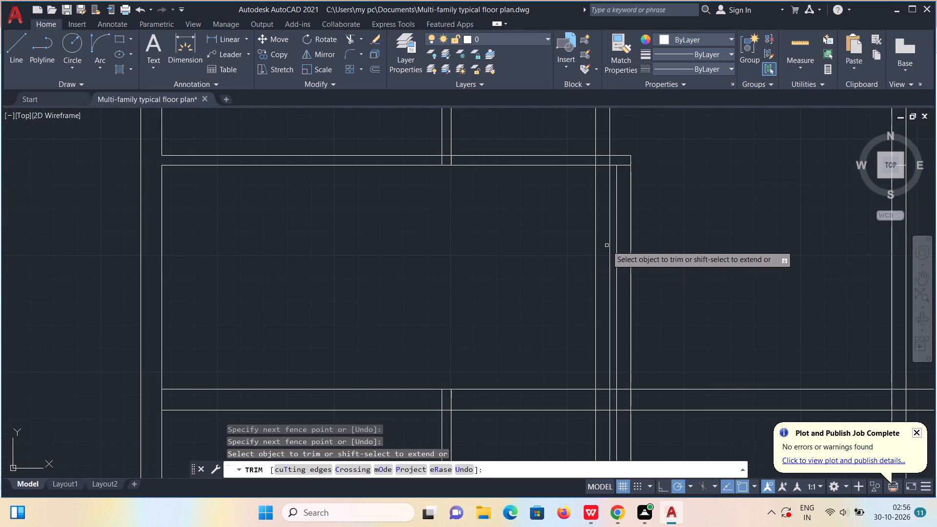
{"action": "left_click", "coordinate": [610, 249]}
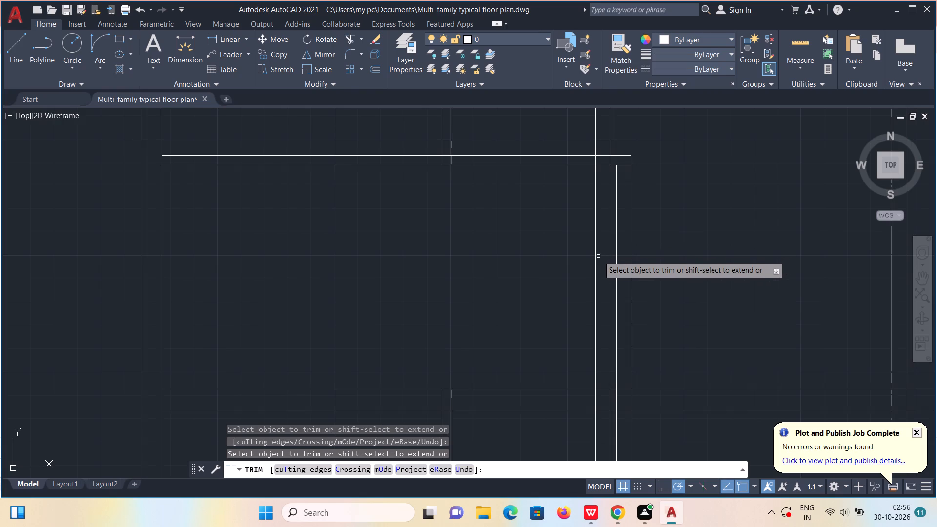
{"action": "left_click", "coordinate": [595, 259]}
{"action": "scroll", "coordinate": [587, 251], "scroll_direction": "down", "scroll_amount": 2}
{"action": "middle_click_drag", "start_coordinate": [661, 256], "coordinate": [426, 292]}
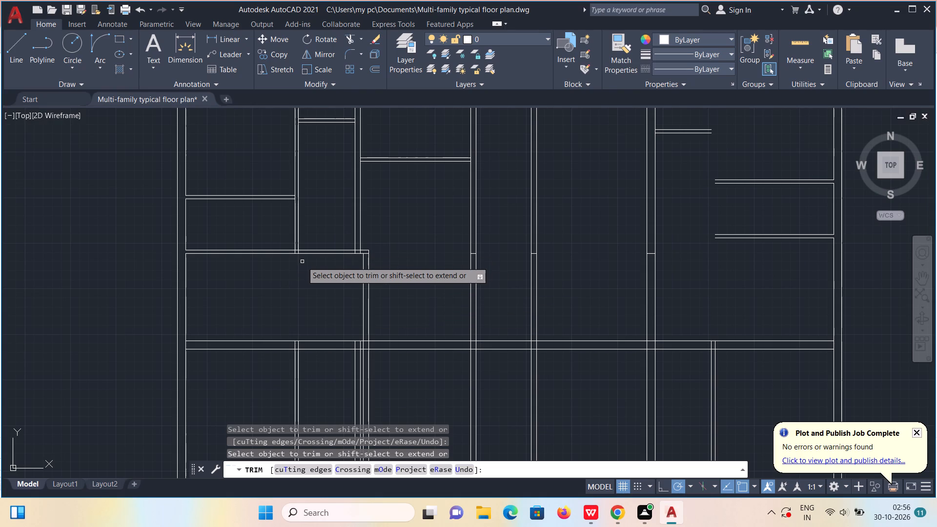
{"action": "key", "text": "Escape"}
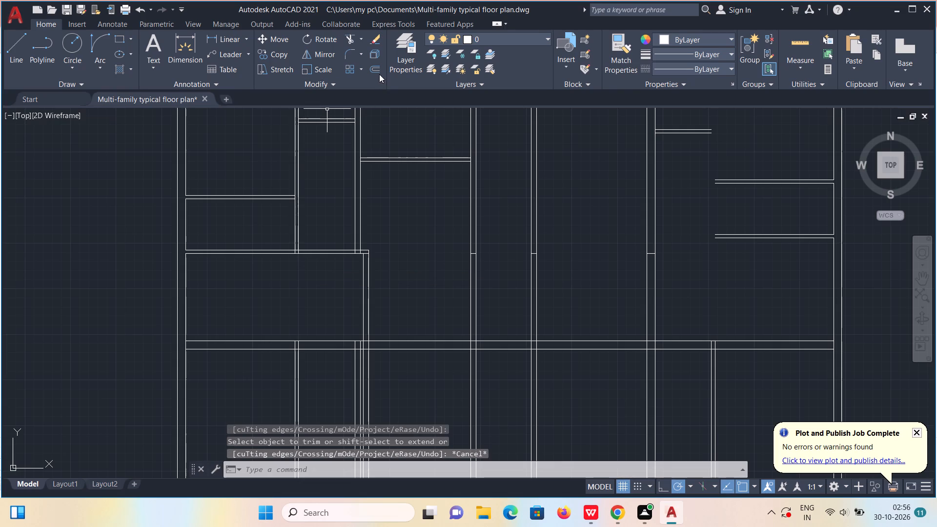
Trim the left outer wall's inner line between the two faces of the 9" cross wall.
{"action": "left_click", "coordinate": [379, 73]}
{"action": "left_click", "coordinate": [406, 468]}
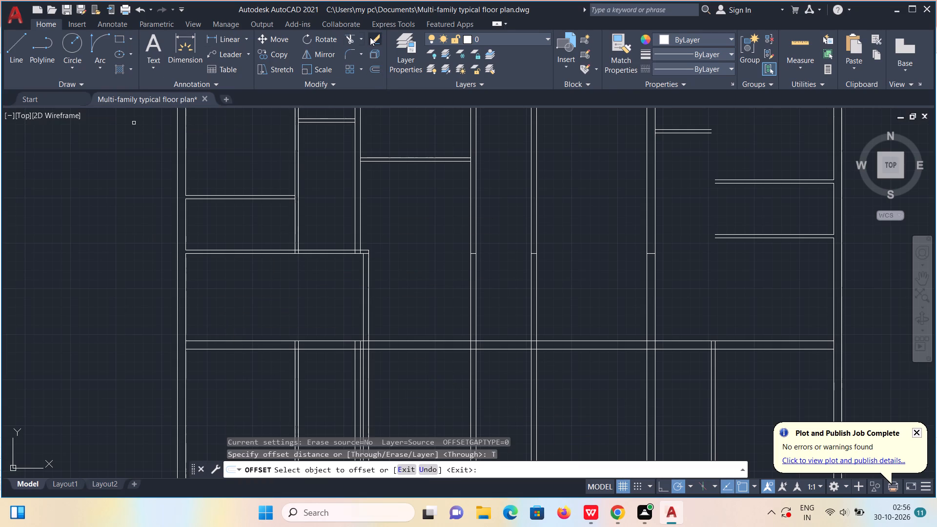
{"action": "left_click", "coordinate": [351, 41]}
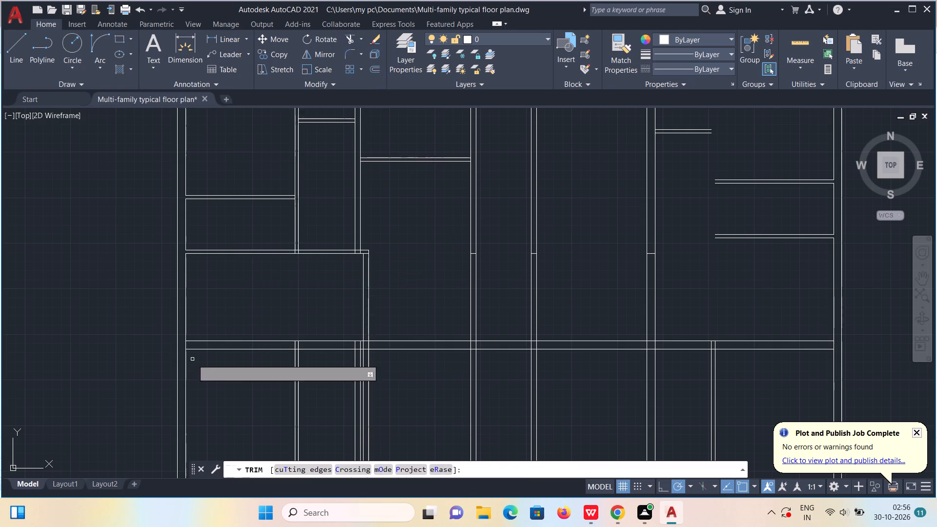
{"action": "scroll", "coordinate": [190, 361], "scroll_direction": "up", "scroll_amount": 2}
{"action": "left_click", "coordinate": [181, 329]}
{"action": "key", "text": "Escape"}
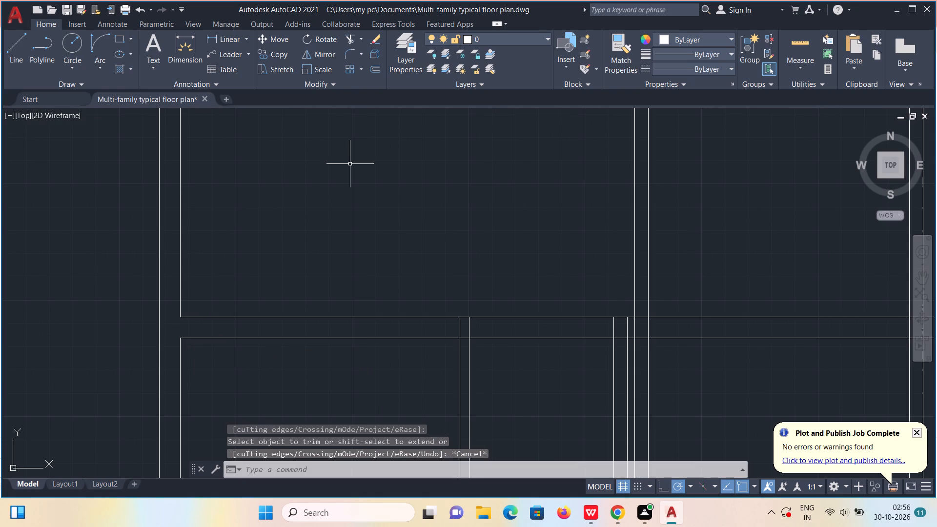
Create a 4" vertical partition in the left room by offsetting the left wall's inner line 5'5" inward, then the new line 4".
{"action": "left_click", "coordinate": [375, 68]}
{"action": "left_click", "coordinate": [415, 467]}
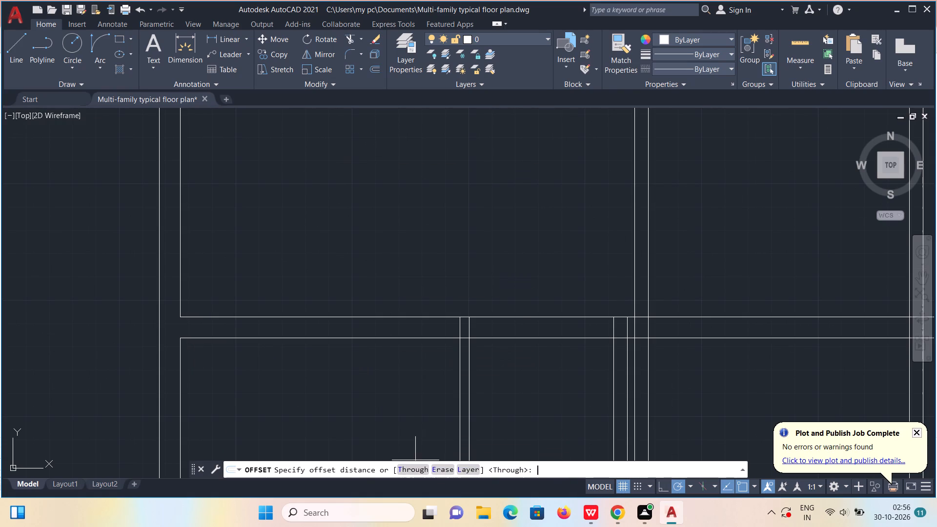
{"action": "left_click", "coordinate": [181, 216]}
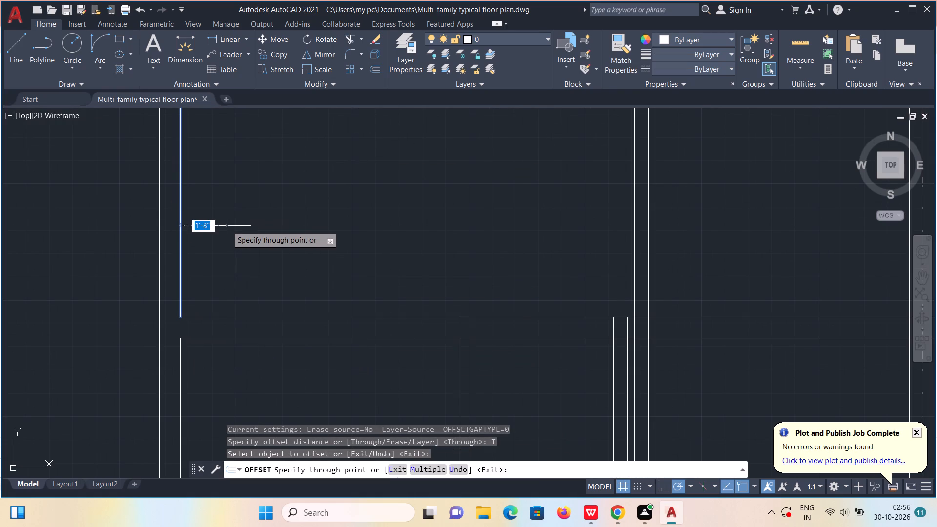
{"action": "type", "text": "5'5\""}
{"action": "key", "text": "Return"}
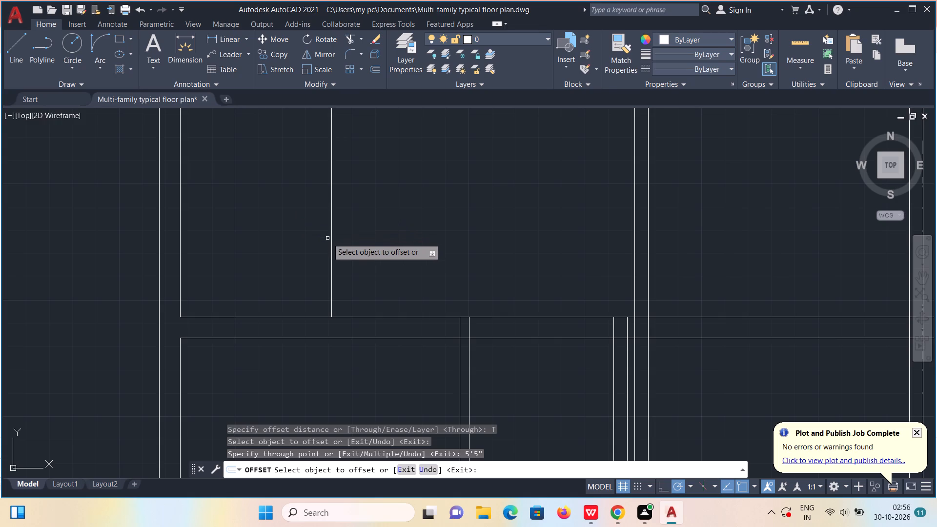
{"action": "left_click", "coordinate": [330, 241]}
{"action": "type", "text": "4\""}
{"action": "key", "text": "Return"}
{"action": "scroll", "coordinate": [345, 237], "scroll_direction": "down", "scroll_amount": 3}
{"action": "middle_click_drag", "start_coordinate": [397, 233], "coordinate": [311, 244]}
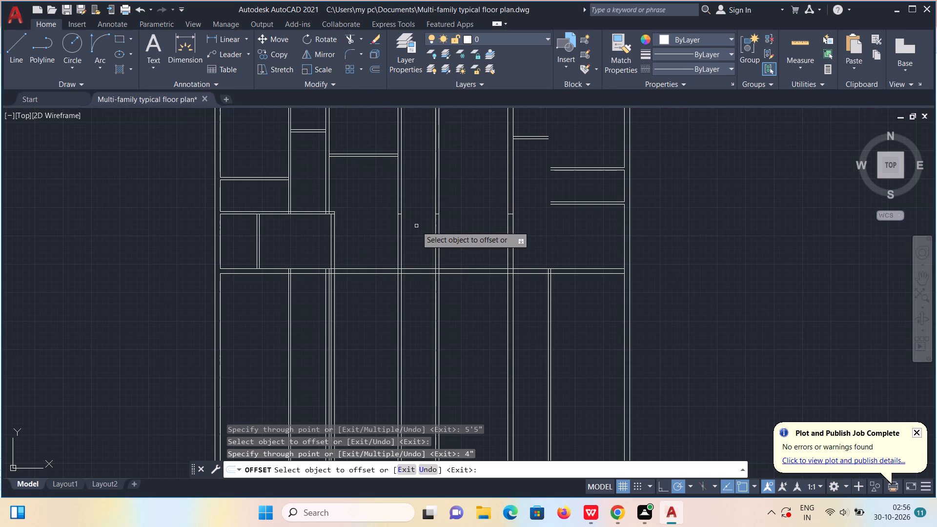
{"action": "middle_click_drag", "start_coordinate": [405, 235], "coordinate": [324, 270]}
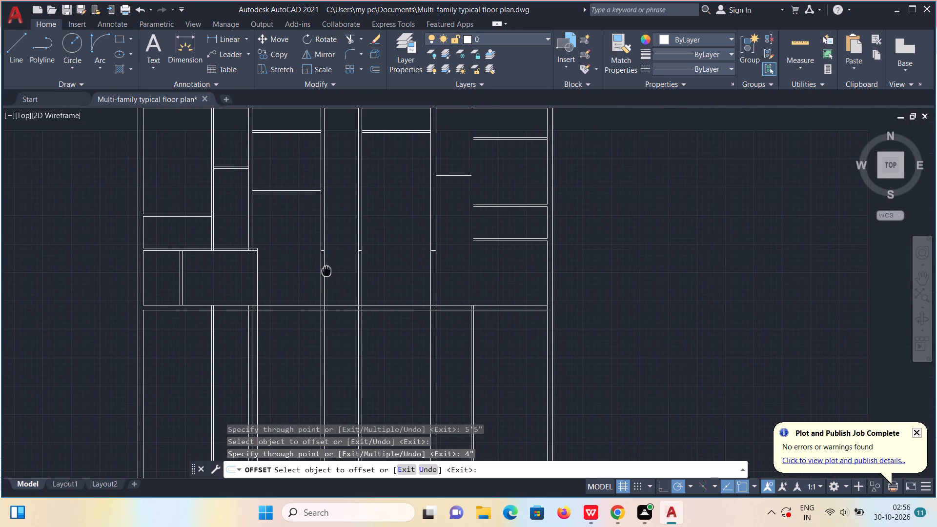
{"action": "middle_click_drag", "start_coordinate": [324, 270], "coordinate": [265, 267]}
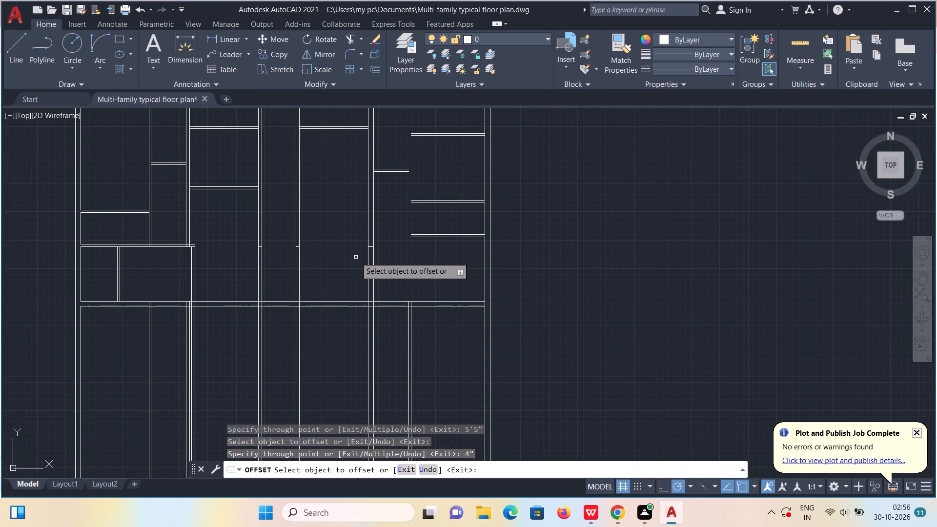
{"action": "middle_click_drag", "start_coordinate": [420, 252], "coordinate": [370, 284]}
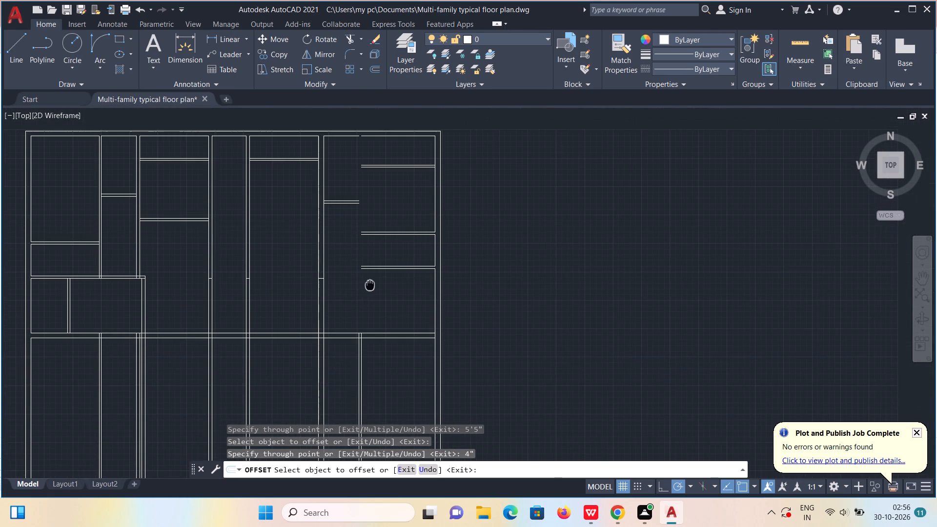
{"action": "middle_click_drag", "start_coordinate": [370, 284], "coordinate": [370, 293]}
{"action": "scroll", "coordinate": [370, 293], "scroll_direction": "down", "scroll_amount": 1}
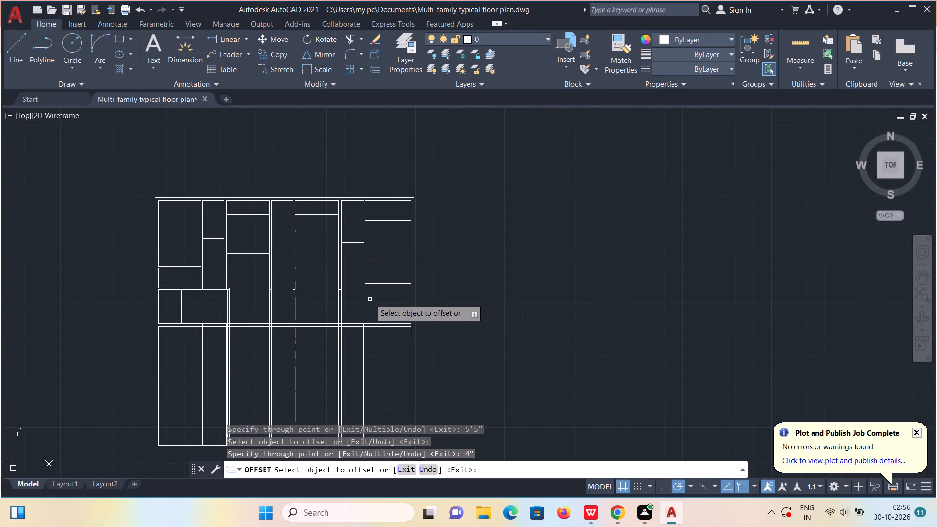
{"action": "scroll", "coordinate": [369, 299], "scroll_direction": "up", "scroll_amount": 1}
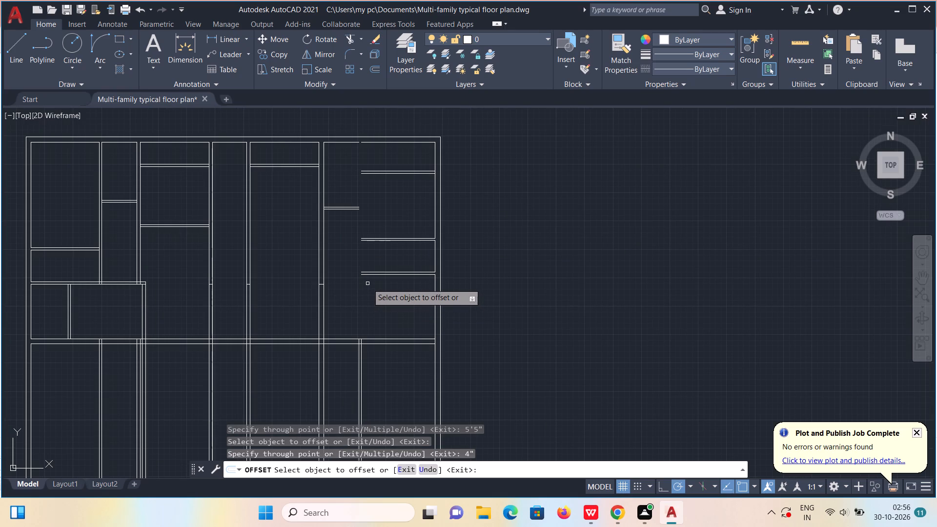
{"action": "key", "text": "l"}
{"action": "key", "text": "Escape"}
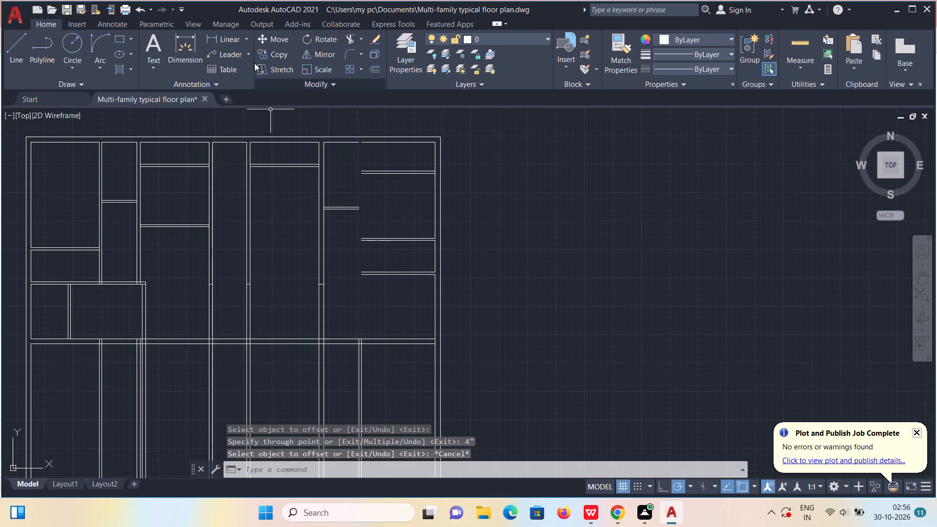
Extend both lines of the right bay's vertical partition from the cross wall up to the top outer wall's inner line.
{"action": "left_click", "coordinate": [360, 39]}
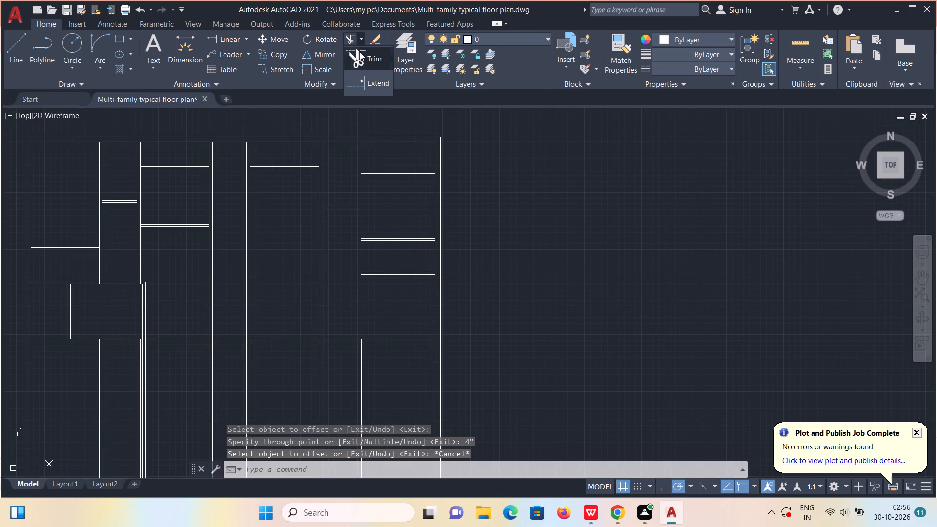
{"action": "left_click", "coordinate": [372, 85]}
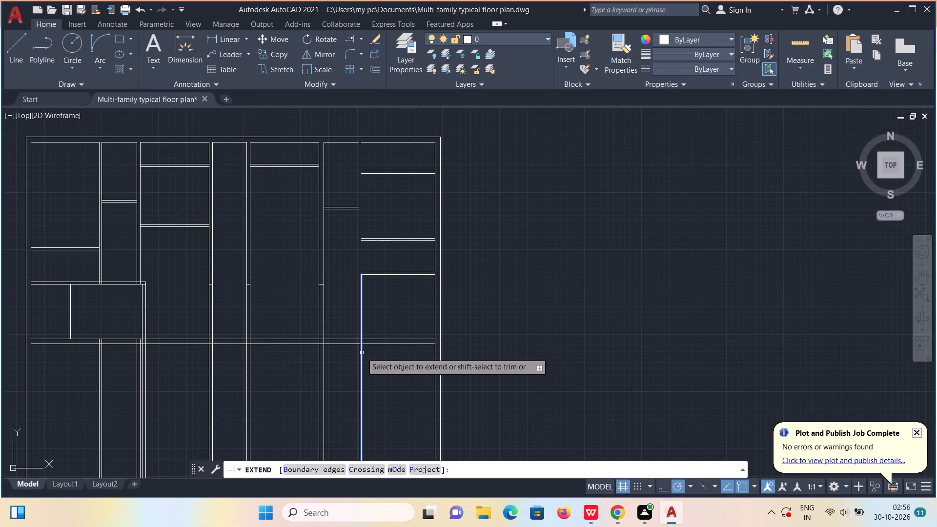
{"action": "left_click", "coordinate": [362, 353]}
{"action": "double_click", "coordinate": [362, 353]}
{"action": "left_click", "coordinate": [362, 322]}
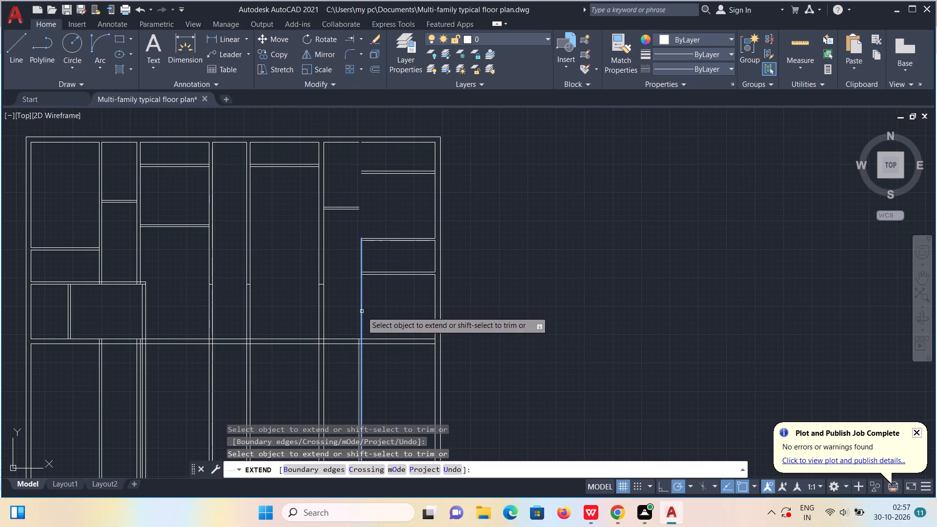
{"action": "double_click", "coordinate": [360, 255]}
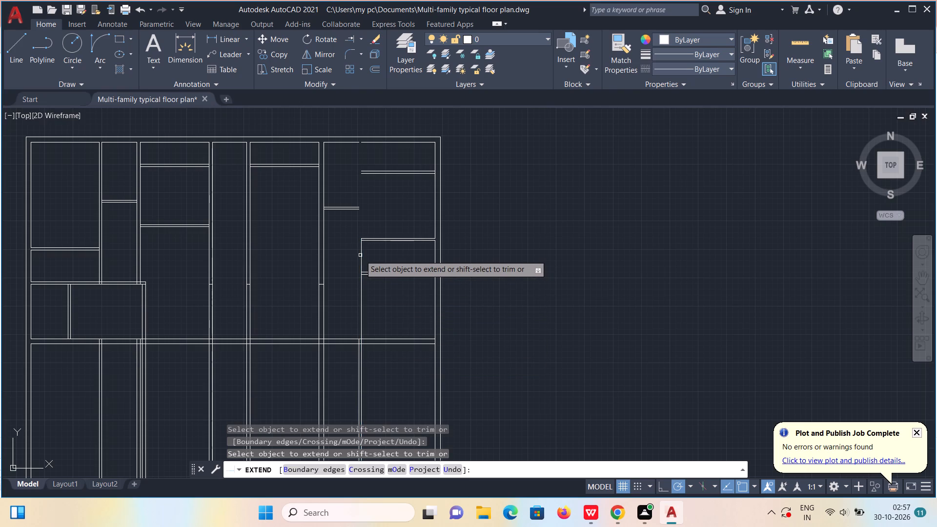
{"action": "left_click", "coordinate": [360, 250]}
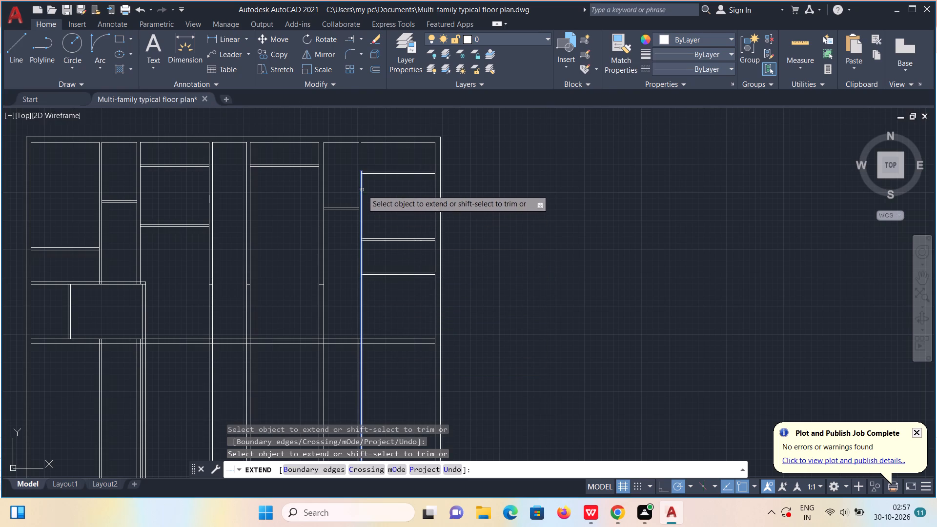
{"action": "left_click", "coordinate": [360, 184]}
{"action": "left_click", "coordinate": [361, 184]}
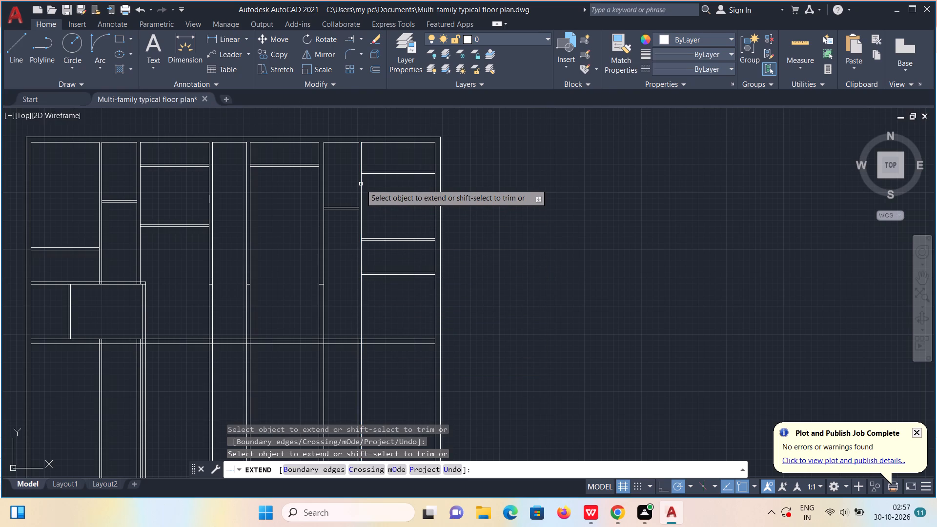
{"action": "left_click", "coordinate": [359, 346]}
{"action": "left_click", "coordinate": [358, 216]}
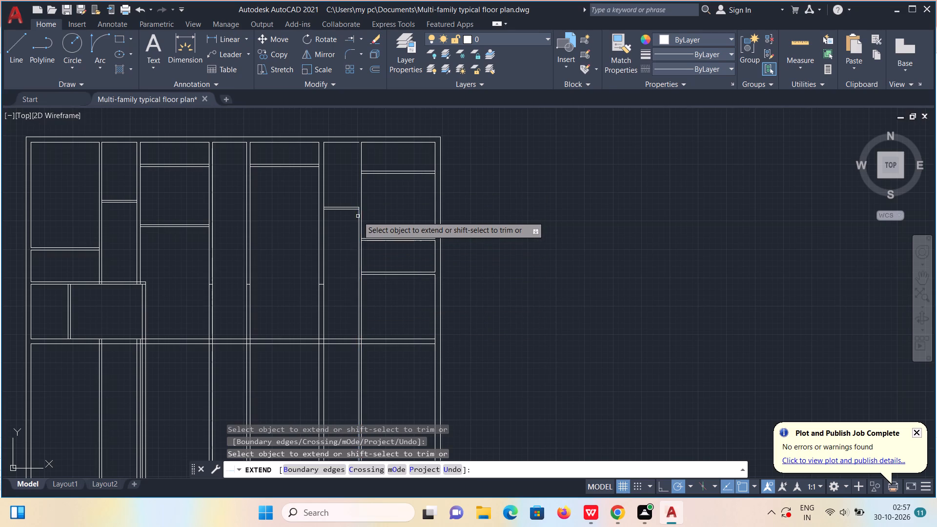
{"action": "left_click", "coordinate": [358, 213]}
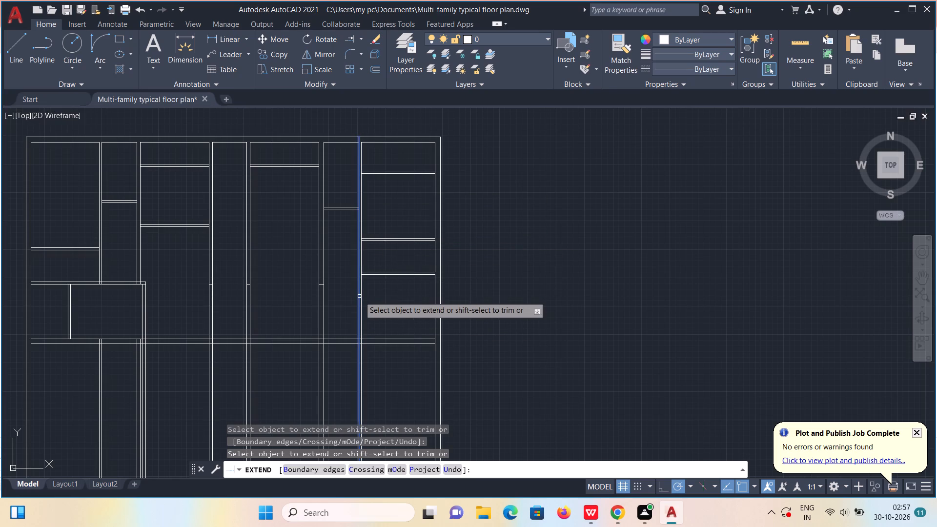
{"action": "key", "text": "Escape"}
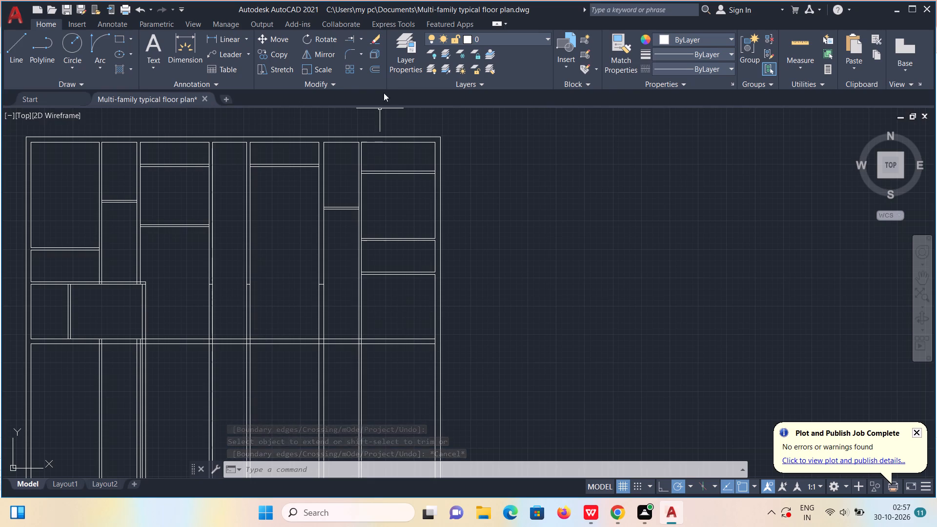
Offset the right outer wall's inner line 10' inward, below the right bay's lowest horizontal partition.
{"action": "left_click", "coordinate": [376, 71]}
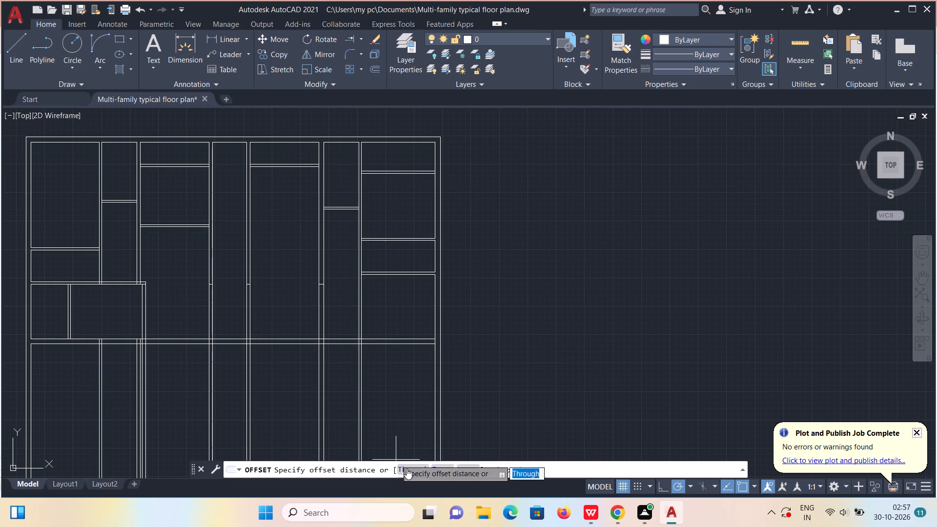
{"action": "left_click", "coordinate": [413, 469]}
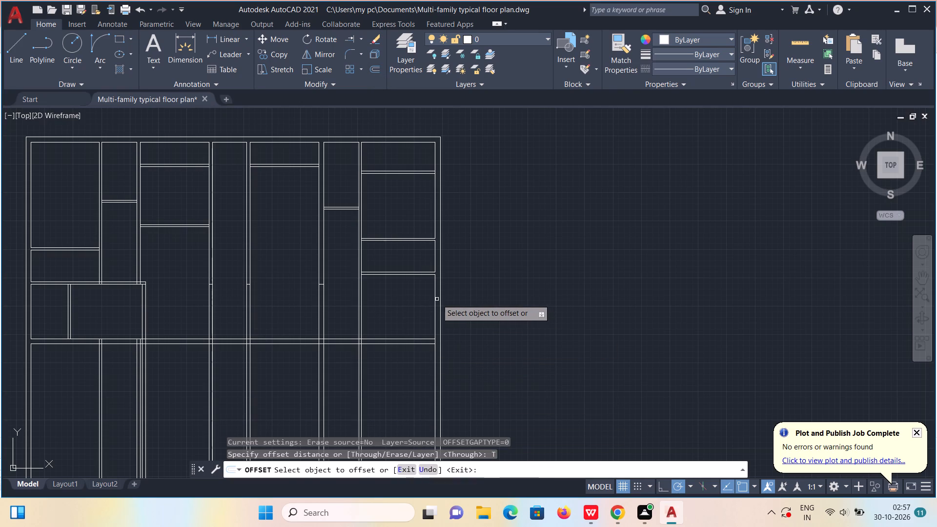
{"action": "left_click", "coordinate": [435, 304]}
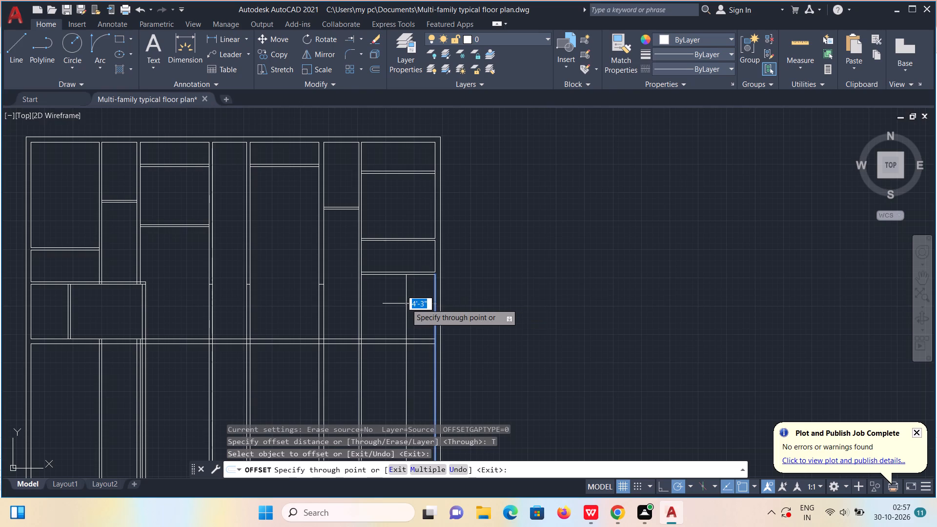
{"action": "type", "text": "10'"}
{"action": "key", "text": "Return"}
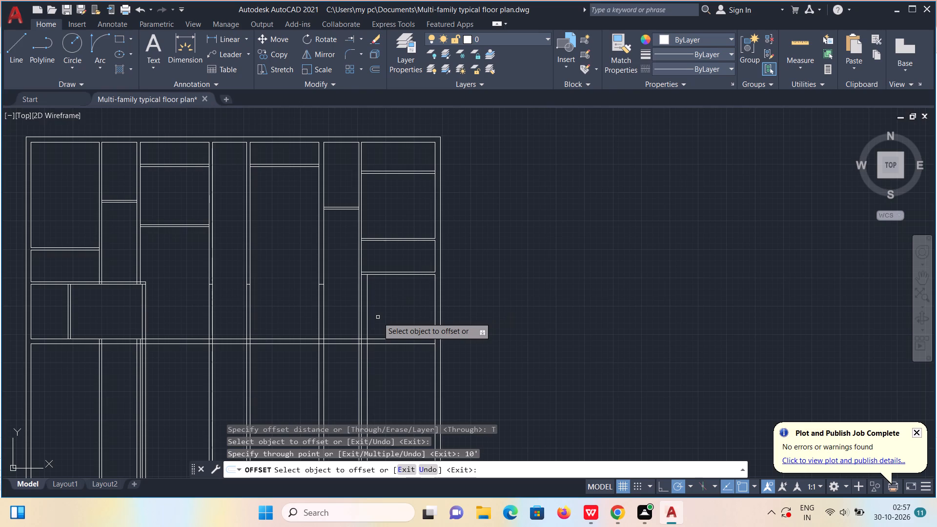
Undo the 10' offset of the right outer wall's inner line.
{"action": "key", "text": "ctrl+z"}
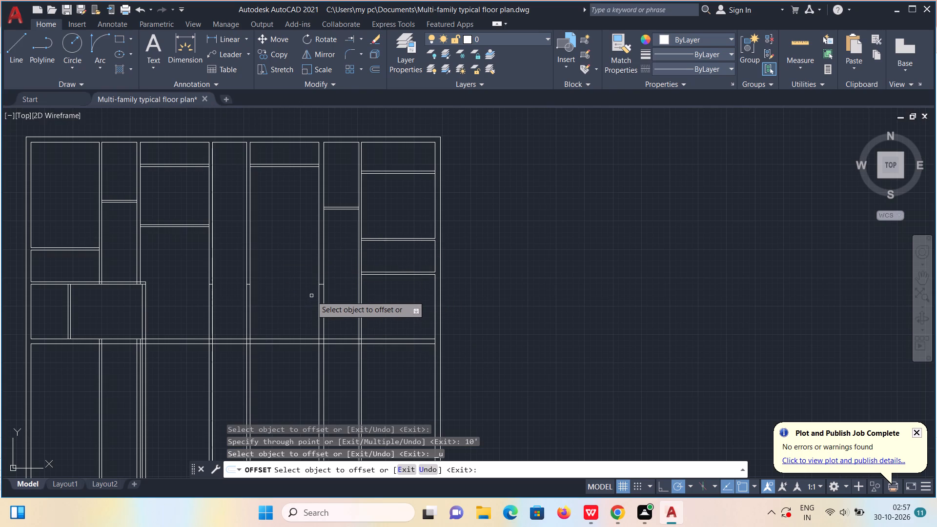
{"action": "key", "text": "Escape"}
Draw a 4" horizontal partition about 16'4" long, continuing the right bay's lowest partition left across two bays to the central vertical wall.
{"action": "key", "text": "l"}
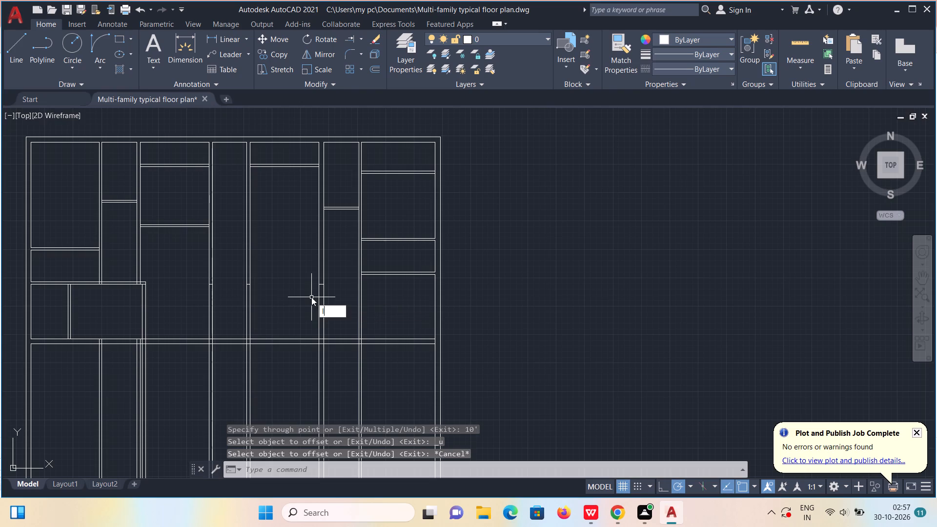
{"action": "key", "text": "Return"}
{"action": "scroll", "coordinate": [365, 275], "scroll_direction": "up", "scroll_amount": 2}
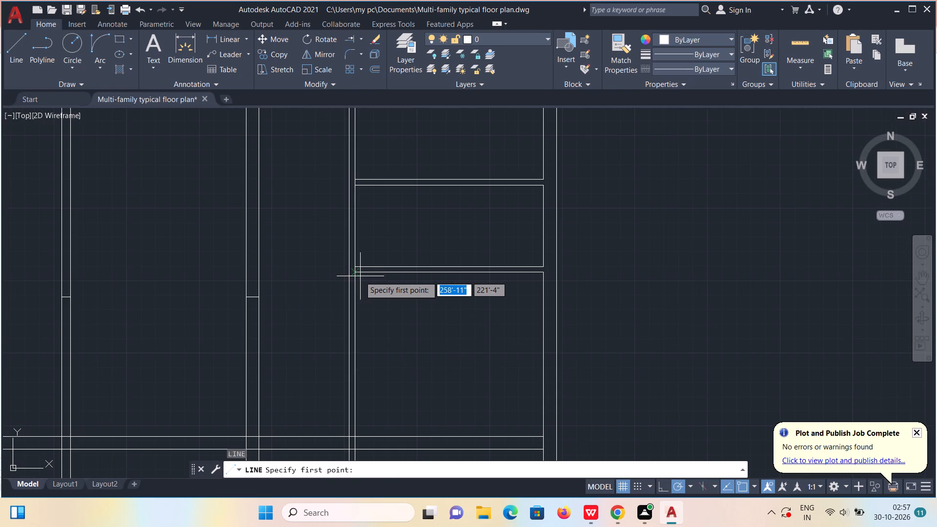
{"action": "left_click", "coordinate": [356, 275]}
{"action": "scroll", "coordinate": [356, 276], "scroll_direction": "down", "scroll_amount": 1}
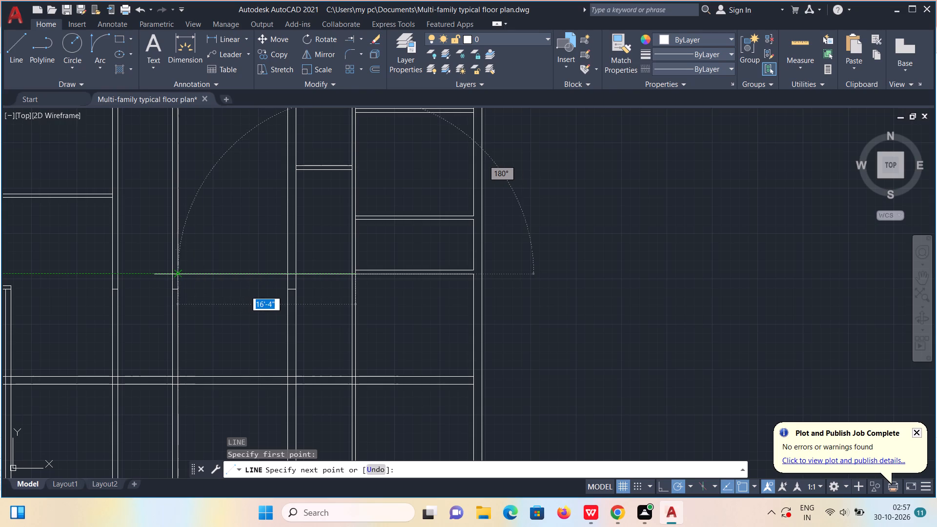
{"action": "left_click", "coordinate": [182, 274]}
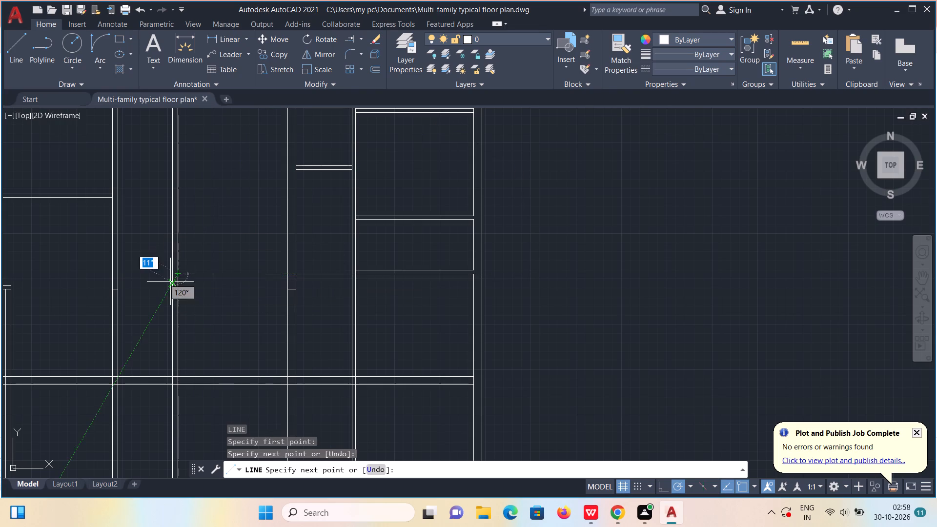
{"action": "key", "text": "4"}
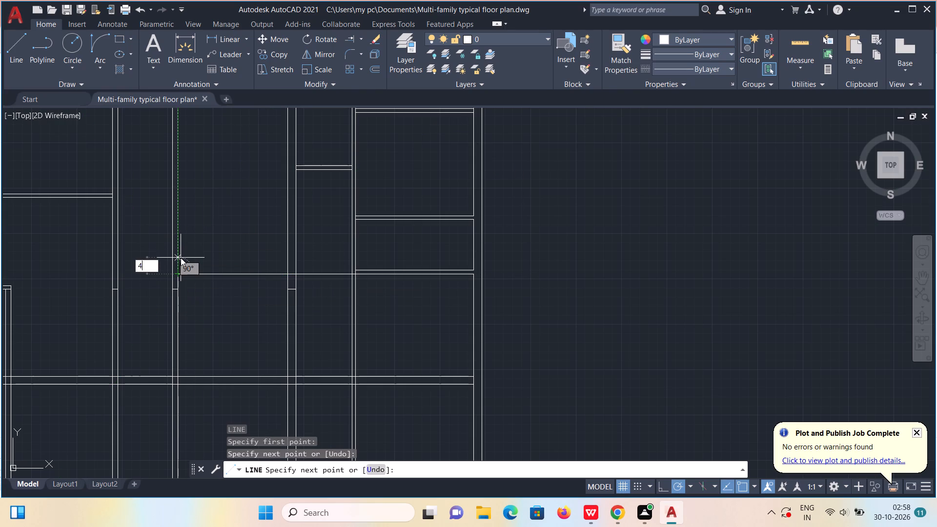
{"action": "key", "text": "shift+quotedbl"}
{"action": "key", "text": "Return"}
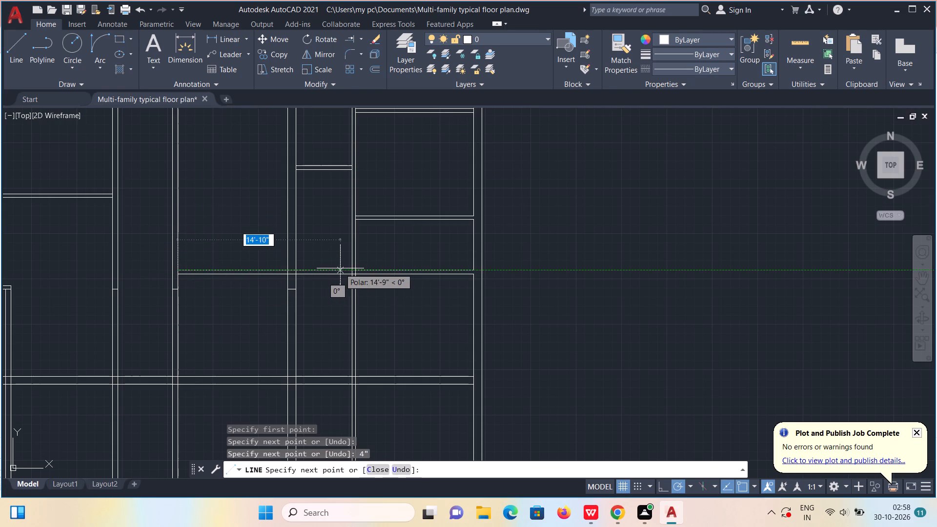
{"action": "left_click", "coordinate": [352, 267]}
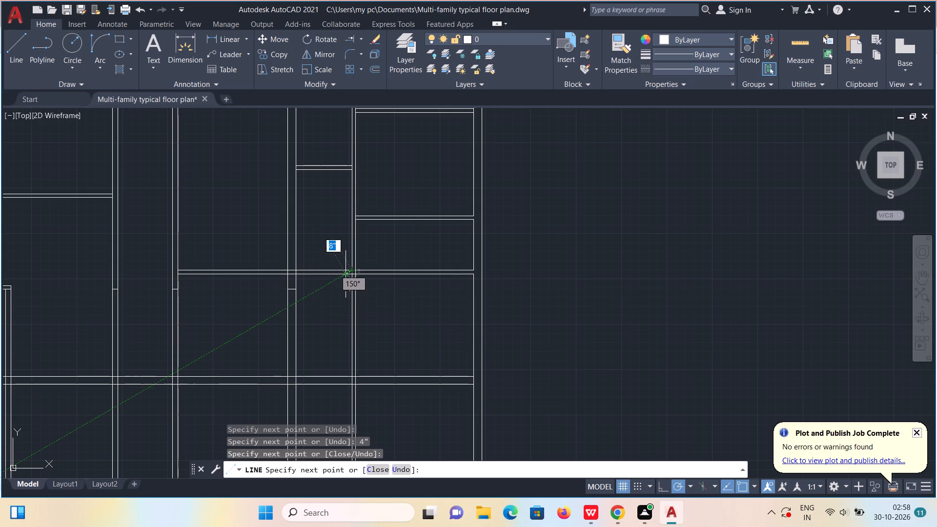
{"action": "scroll", "coordinate": [349, 273], "scroll_direction": "up", "scroll_amount": 6}
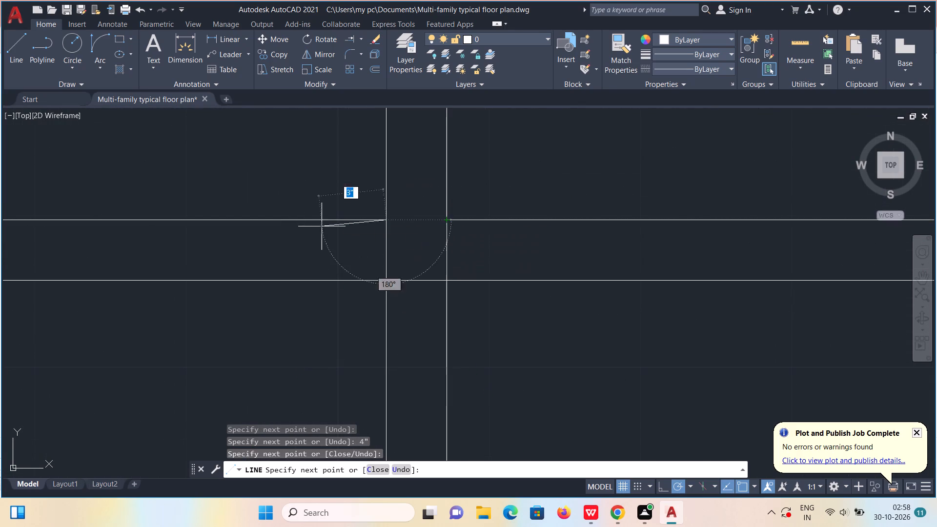
{"action": "key", "text": "Escape"}
Trim the vertical wall between the fifth and sixth bays below the new partition down to the cross wall, including its stub and end cap.
{"action": "scroll", "coordinate": [355, 232], "scroll_direction": "down", "scroll_amount": 6}
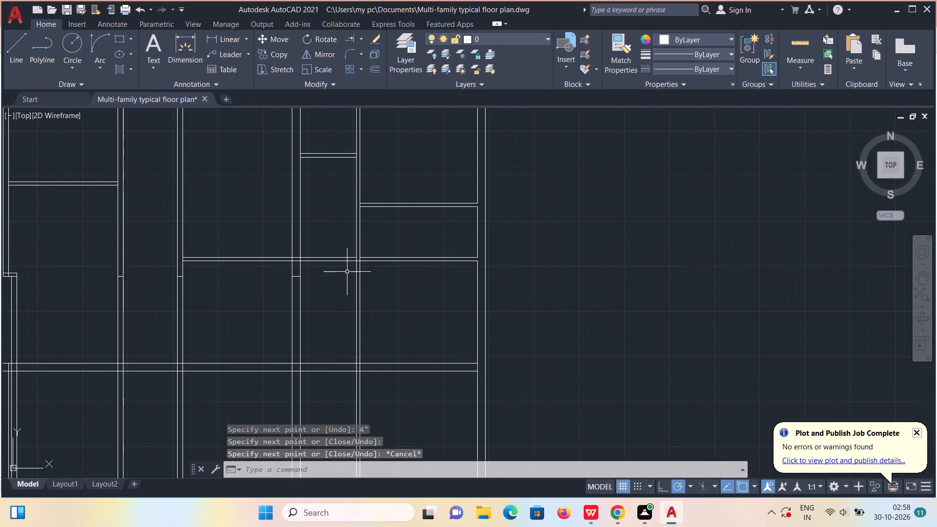
{"action": "scroll", "coordinate": [338, 275], "scroll_direction": "down", "scroll_amount": 1}
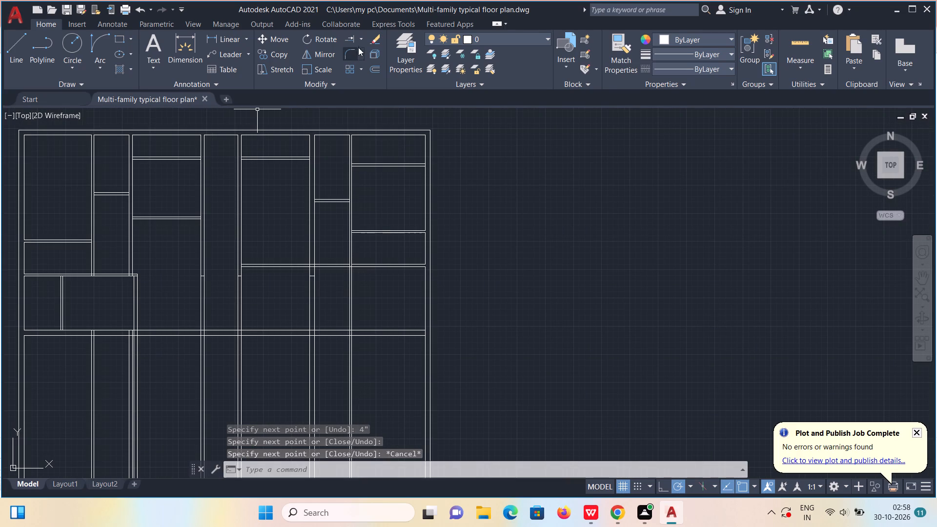
{"action": "left_click", "coordinate": [362, 39]}
{"action": "left_click", "coordinate": [362, 57]}
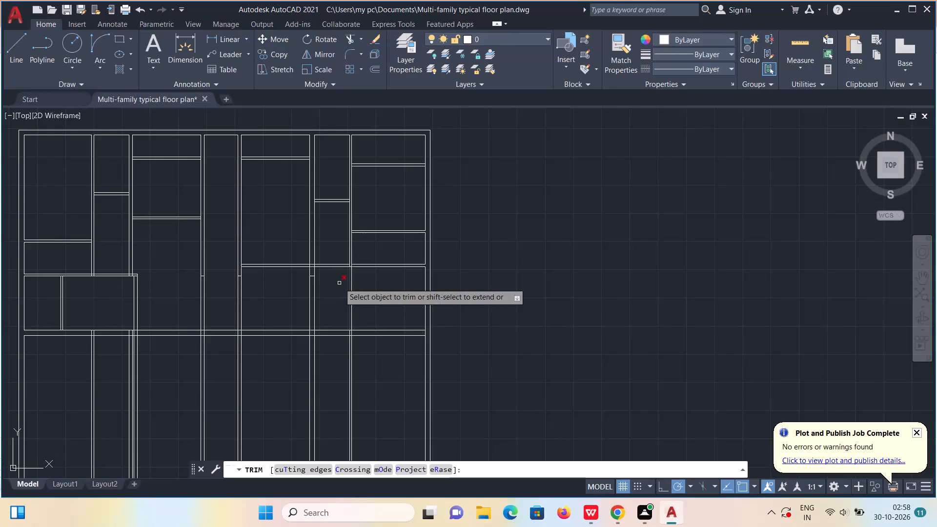
{"action": "left_click_drag", "start_coordinate": [331, 295], "coordinate": [300, 300]}
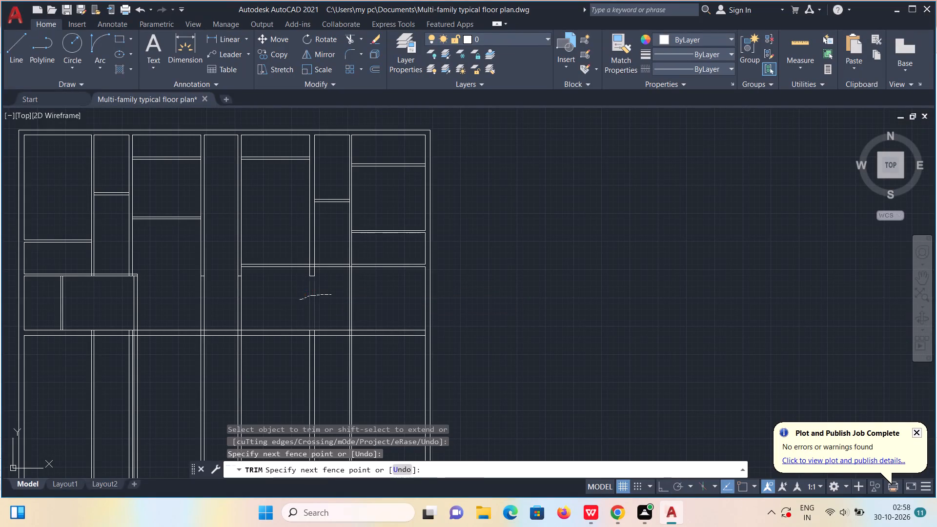
{"action": "scroll", "coordinate": [319, 279], "scroll_direction": "up", "scroll_amount": 5}
{"action": "left_click_drag", "start_coordinate": [309, 232], "coordinate": [209, 207]}
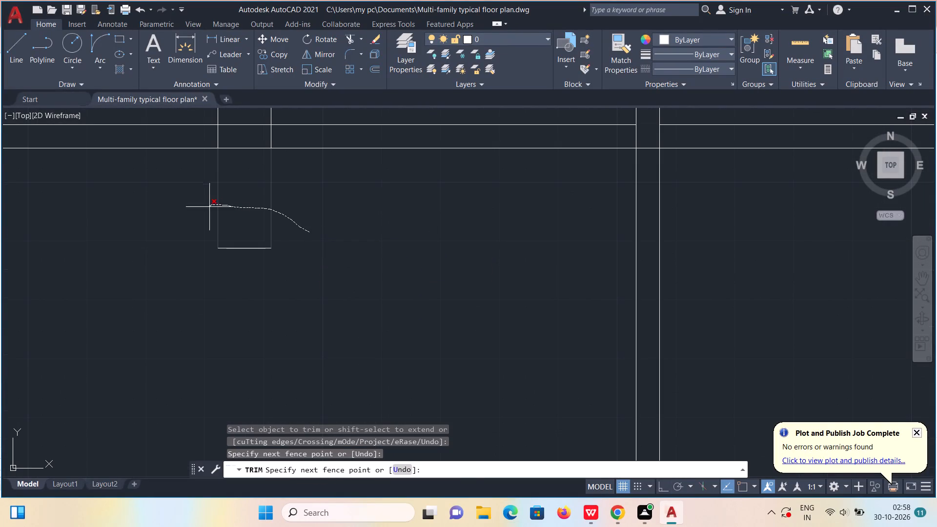
{"action": "left_click_drag", "start_coordinate": [209, 207], "coordinate": [259, 264]}
{"action": "scroll", "coordinate": [260, 263], "scroll_direction": "down", "scroll_amount": 6}
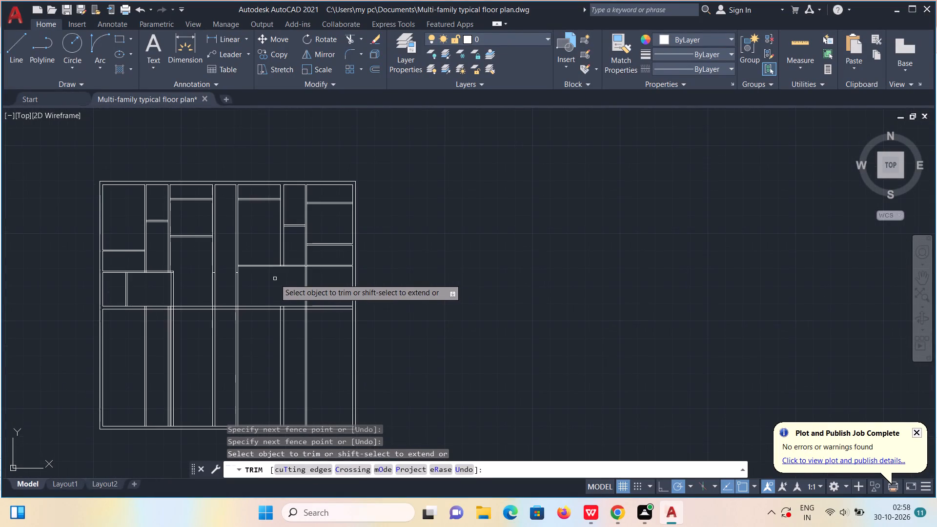
Trim away the short horizontal cap lines across the two vertical walls bounding the narrow central bay.
{"action": "middle_click_drag", "start_coordinate": [274, 294], "coordinate": [316, 332]}
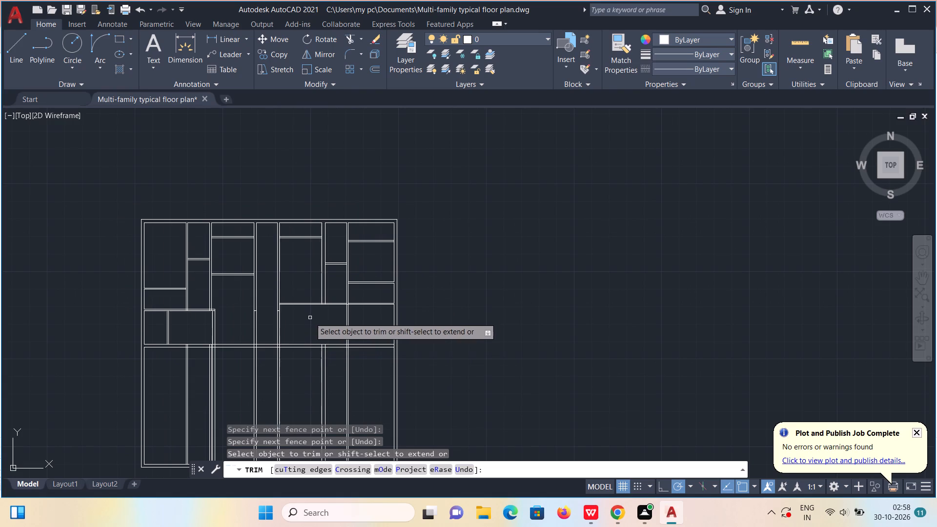
{"action": "scroll", "coordinate": [307, 322], "scroll_direction": "up", "scroll_amount": 1}
{"action": "scroll", "coordinate": [267, 303], "scroll_direction": "up", "scroll_amount": 3}
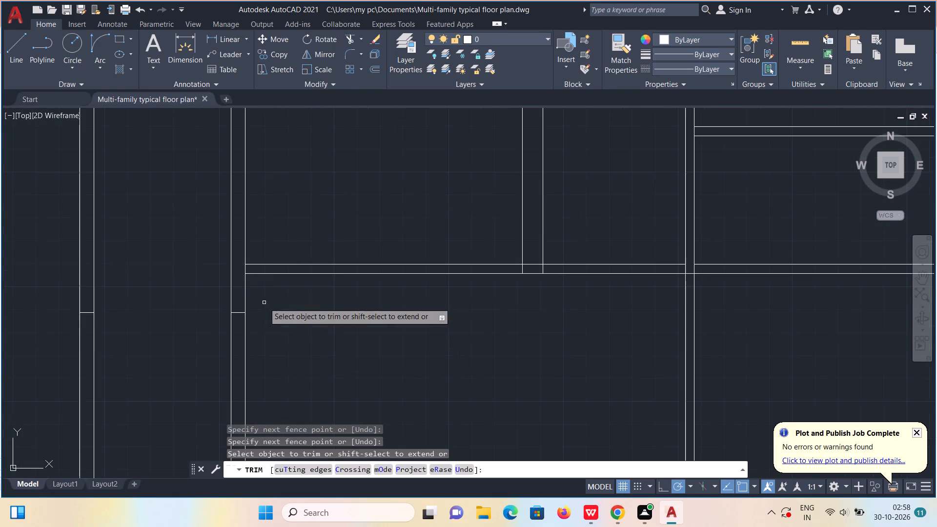
{"action": "left_click", "coordinate": [238, 314]}
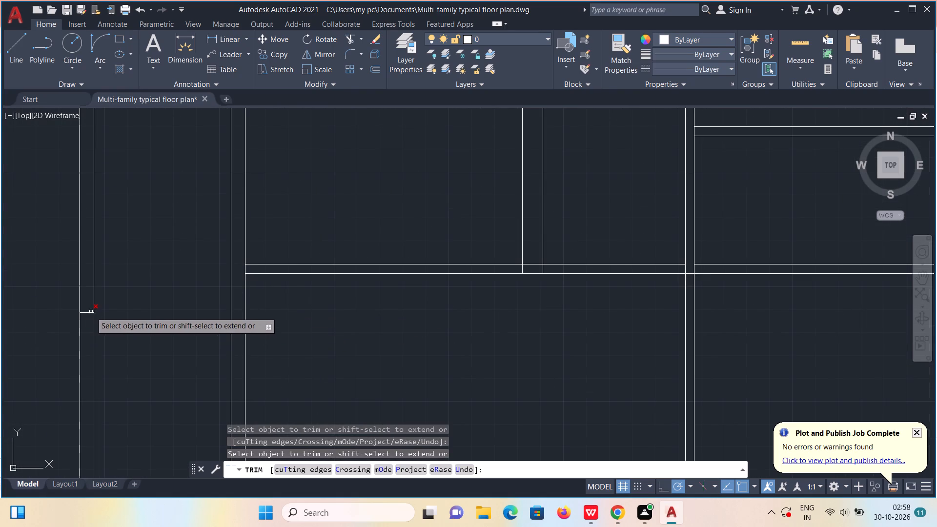
{"action": "left_click", "coordinate": [87, 312]}
Trim the overlapping lines where the vertical wall between the fifth and sixth bays meets the new 4" partition.
{"action": "scroll", "coordinate": [529, 257], "scroll_direction": "up", "scroll_amount": 3}
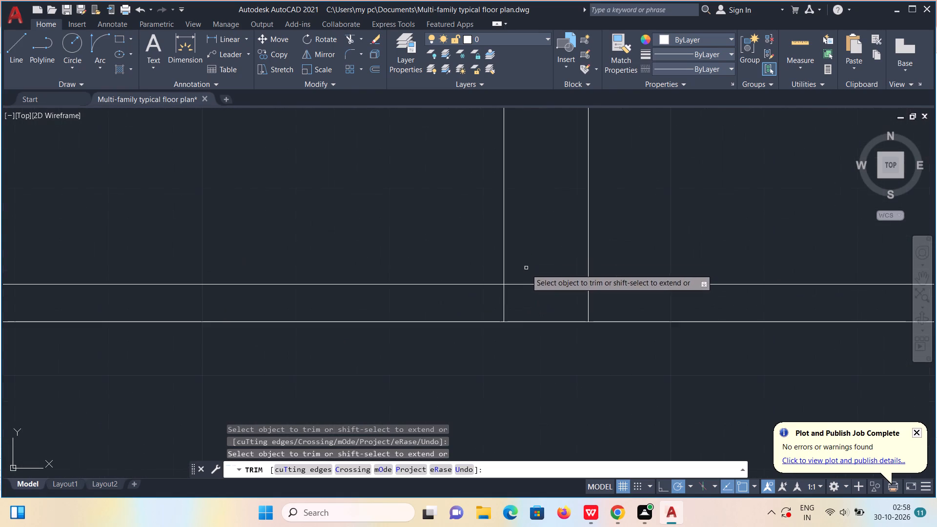
{"action": "left_click_drag", "start_coordinate": [501, 310], "coordinate": [621, 304]}
{"action": "left_click_drag", "start_coordinate": [557, 269], "coordinate": [557, 294]}
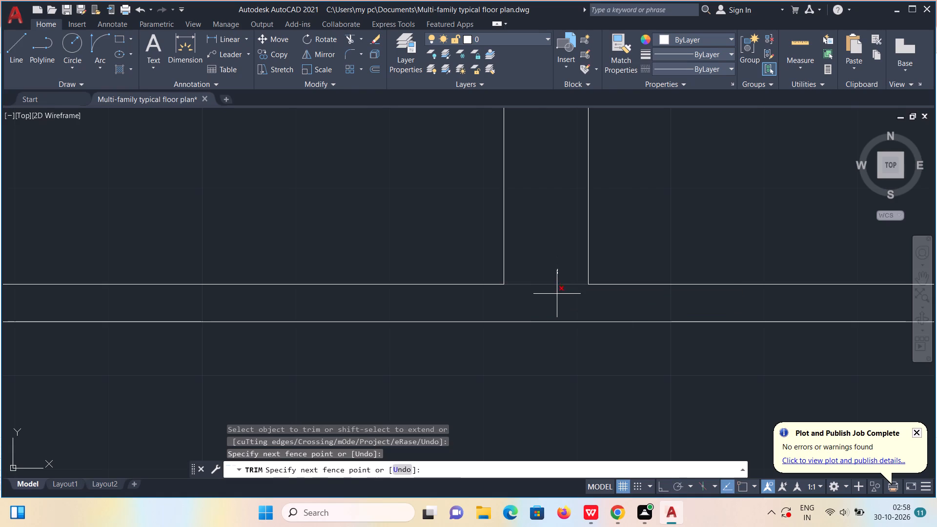
{"action": "left_click_drag", "start_coordinate": [557, 294], "coordinate": [557, 290]}
Trim the overlapping lines where the two left vertical partitions meet the horizontal partition above the left rooms.
{"action": "scroll", "coordinate": [560, 284], "scroll_direction": "down", "scroll_amount": 5}
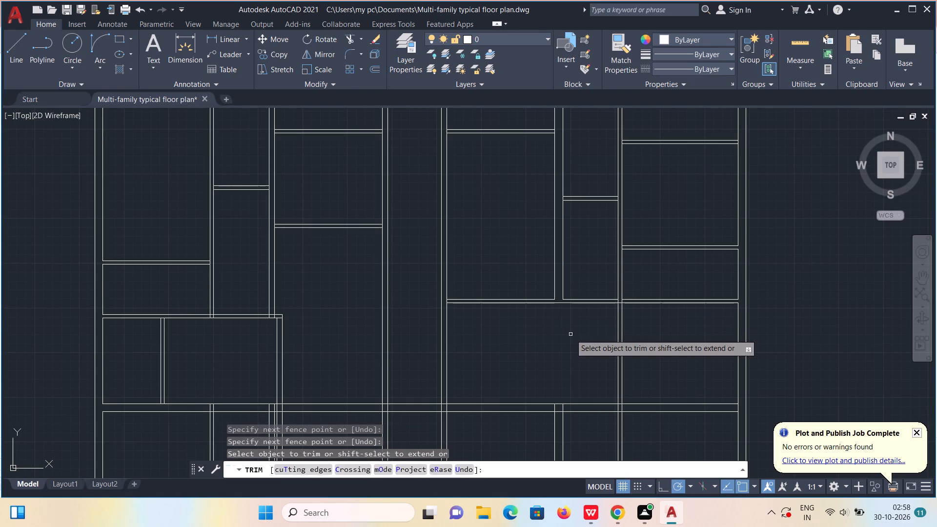
{"action": "scroll", "coordinate": [221, 316], "scroll_direction": "up", "scroll_amount": 7}
{"action": "middle_click_drag", "start_coordinate": [120, 339], "coordinate": [494, 320]}
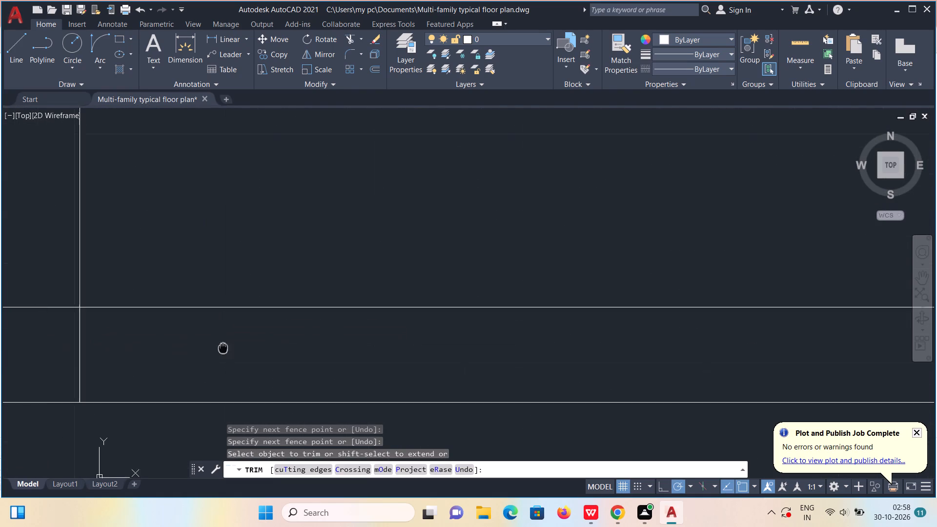
{"action": "middle_click_drag", "start_coordinate": [494, 320], "coordinate": [534, 317]}
{"action": "left_click_drag", "start_coordinate": [271, 309], "coordinate": [484, 315]}
{"action": "left_click_drag", "start_coordinate": [368, 251], "coordinate": [364, 268]}
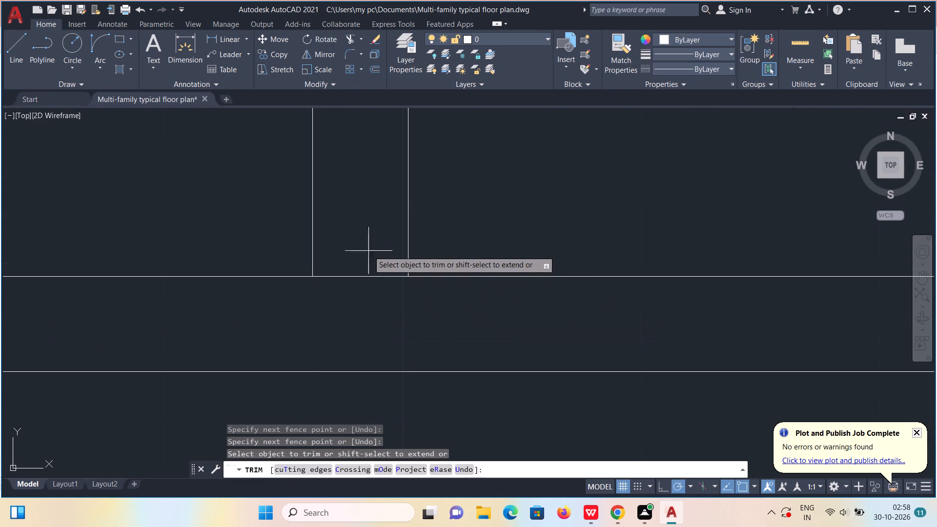
{"action": "left_click_drag", "start_coordinate": [364, 268], "coordinate": [362, 302]}
{"action": "scroll", "coordinate": [356, 291], "scroll_direction": "down", "scroll_amount": 6}
{"action": "scroll", "coordinate": [455, 297], "scroll_direction": "up", "scroll_amount": 5}
{"action": "left_click_drag", "start_coordinate": [359, 285], "coordinate": [442, 287]}
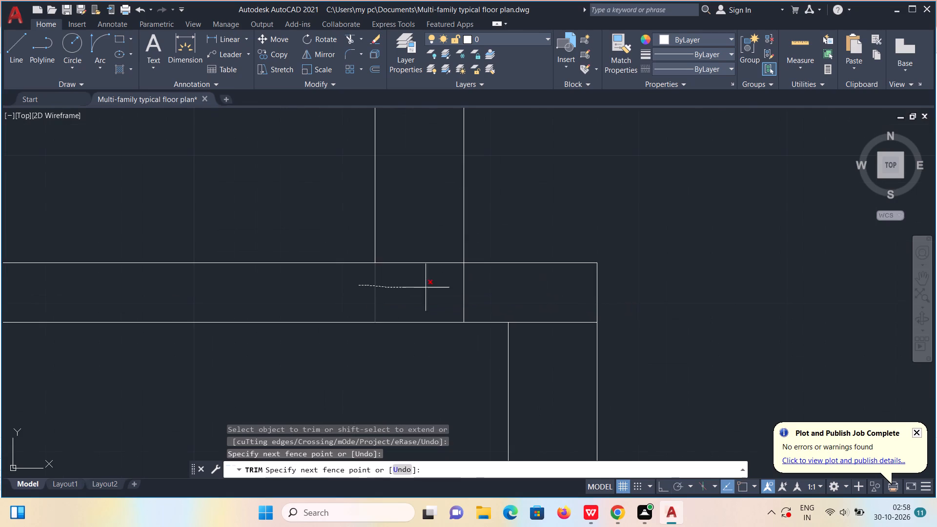
{"action": "left_click_drag", "start_coordinate": [442, 287], "coordinate": [503, 290]}
{"action": "left_click_drag", "start_coordinate": [437, 243], "coordinate": [436, 288]}
Extend the lower line of the third bay's lower horizontal partition left to the far line of the adjoining vertical partition.
{"action": "scroll", "coordinate": [433, 271], "scroll_direction": "down", "scroll_amount": 7}
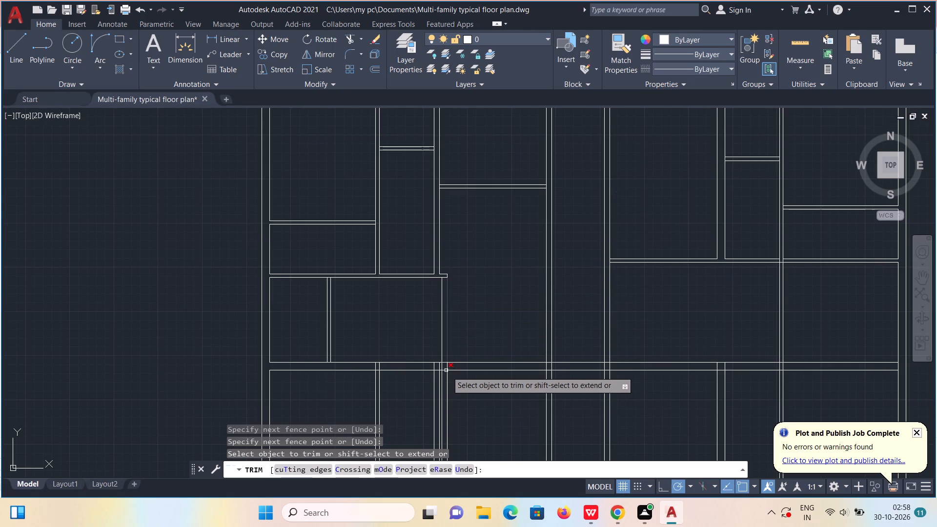
{"action": "scroll", "coordinate": [448, 374], "scroll_direction": "up", "scroll_amount": 1}
{"action": "middle_click_drag", "start_coordinate": [450, 360], "coordinate": [488, 190]}
{"action": "scroll", "coordinate": [488, 200], "scroll_direction": "down", "scroll_amount": 2}
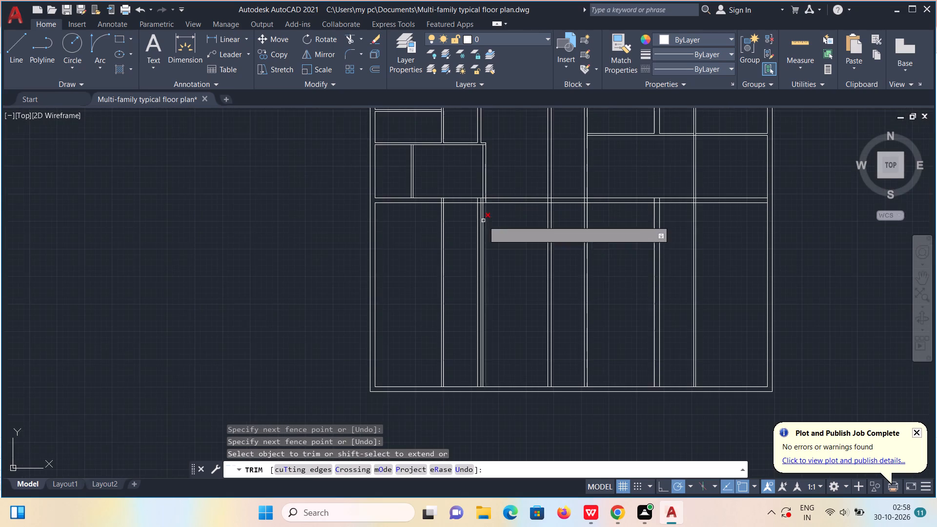
{"action": "middle_click_drag", "start_coordinate": [481, 235], "coordinate": [448, 290]}
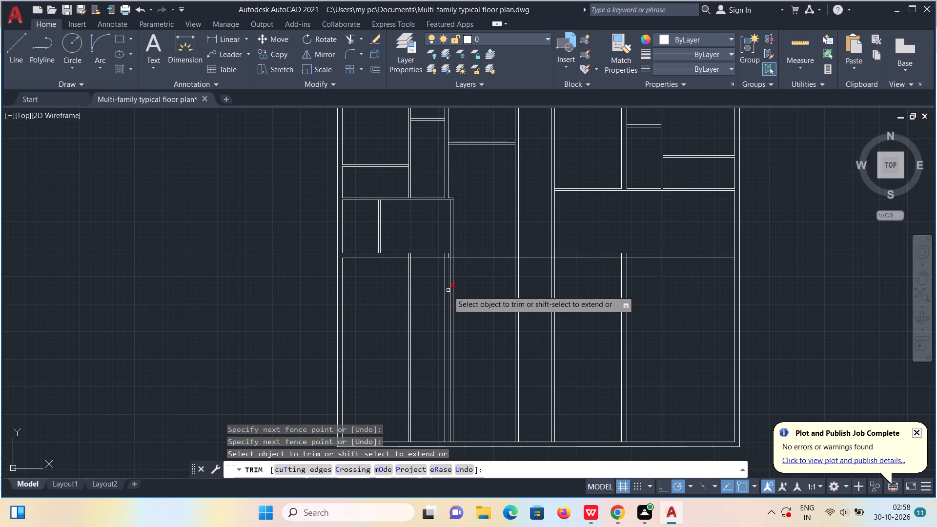
{"action": "scroll", "coordinate": [448, 290], "scroll_direction": "down", "scroll_amount": 1}
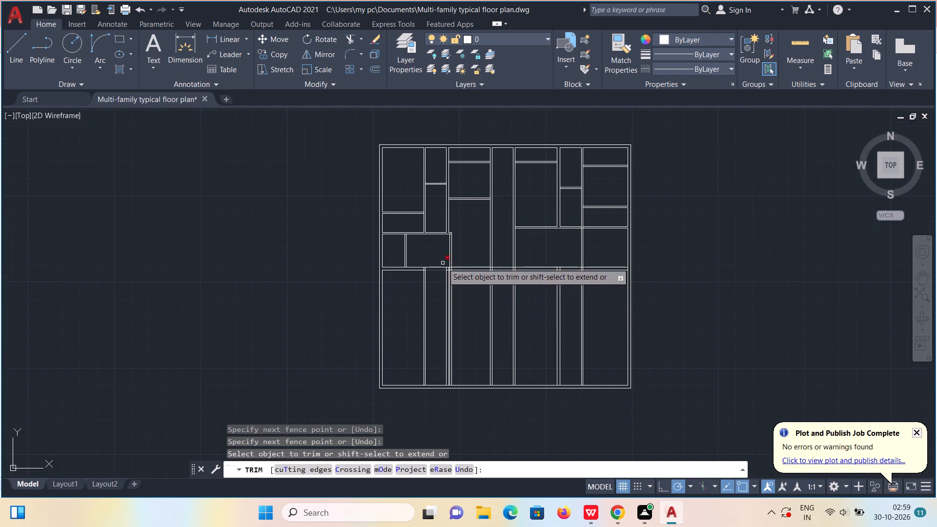
{"action": "scroll", "coordinate": [451, 219], "scroll_direction": "up", "scroll_amount": 2}
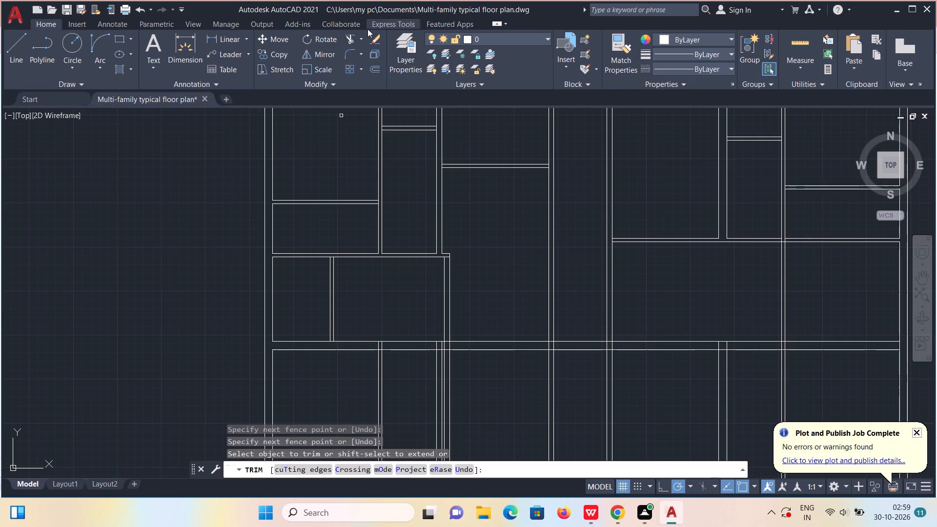
{"action": "left_click", "coordinate": [362, 40]}
{"action": "left_click", "coordinate": [368, 81]}
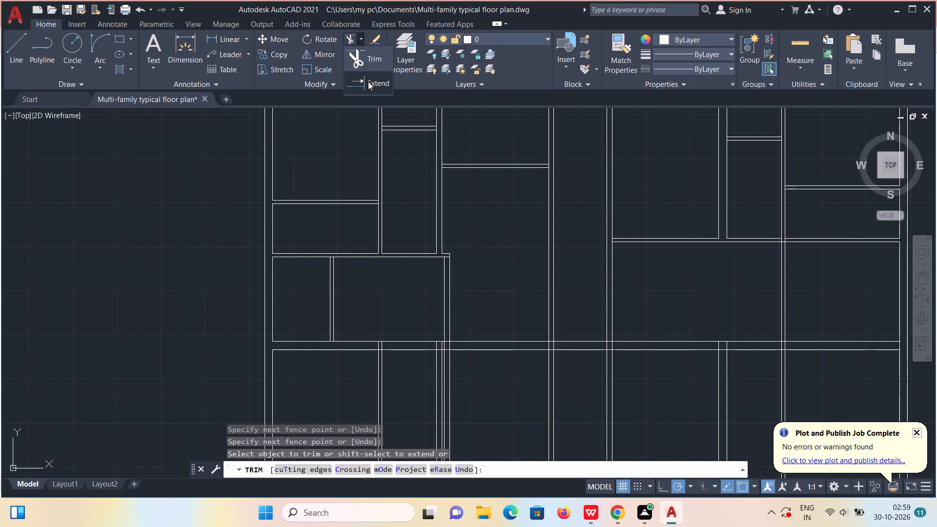
{"action": "left_click", "coordinate": [449, 169]}
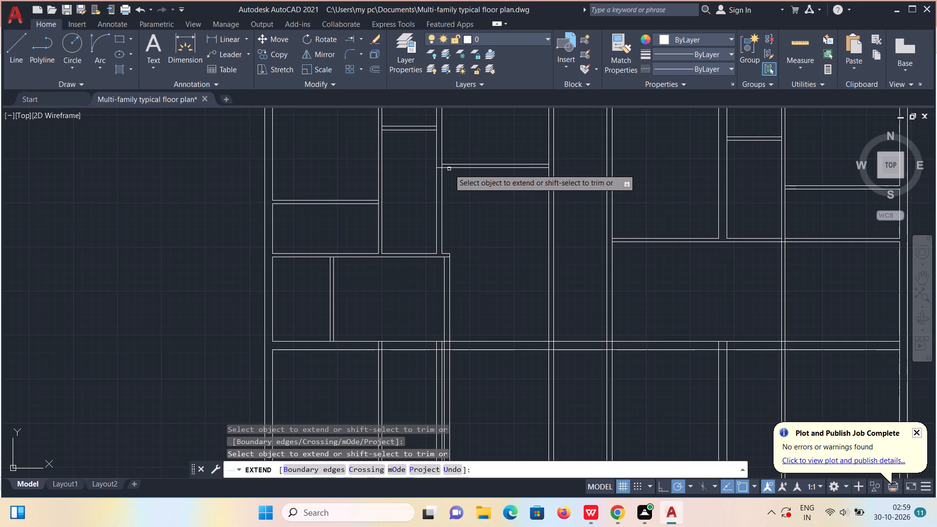
Trim both lines of the vertical partition between the second and third bays below that horizontal partition.
{"action": "left_click", "coordinate": [362, 41]}
{"action": "left_click", "coordinate": [364, 56]}
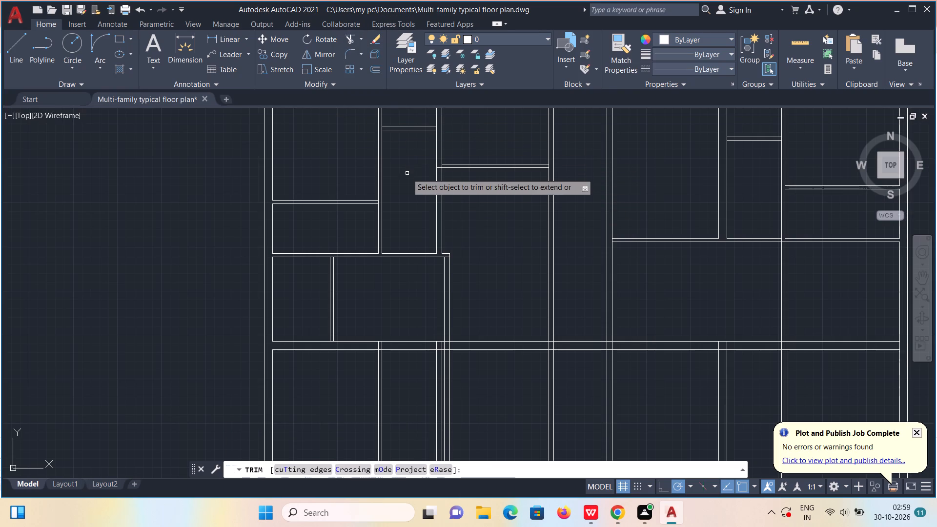
{"action": "left_click_drag", "start_coordinate": [412, 185], "coordinate": [467, 208]}
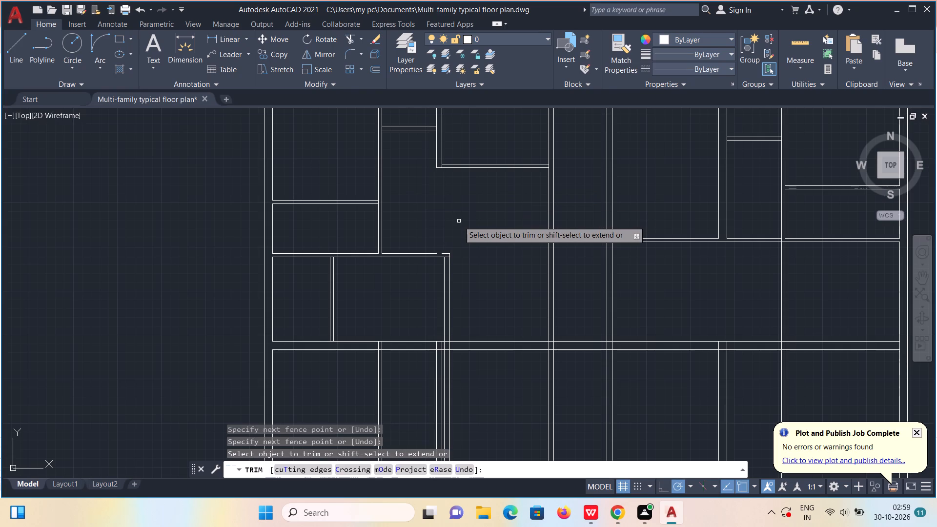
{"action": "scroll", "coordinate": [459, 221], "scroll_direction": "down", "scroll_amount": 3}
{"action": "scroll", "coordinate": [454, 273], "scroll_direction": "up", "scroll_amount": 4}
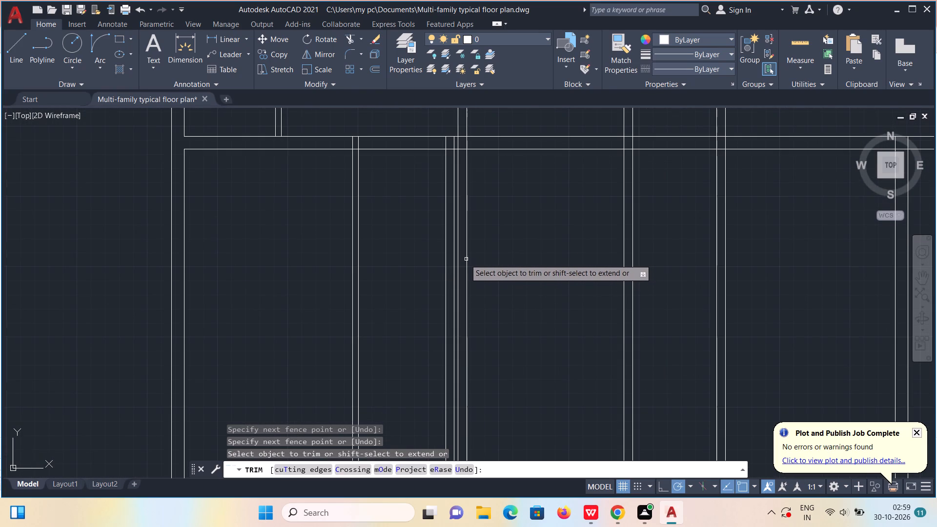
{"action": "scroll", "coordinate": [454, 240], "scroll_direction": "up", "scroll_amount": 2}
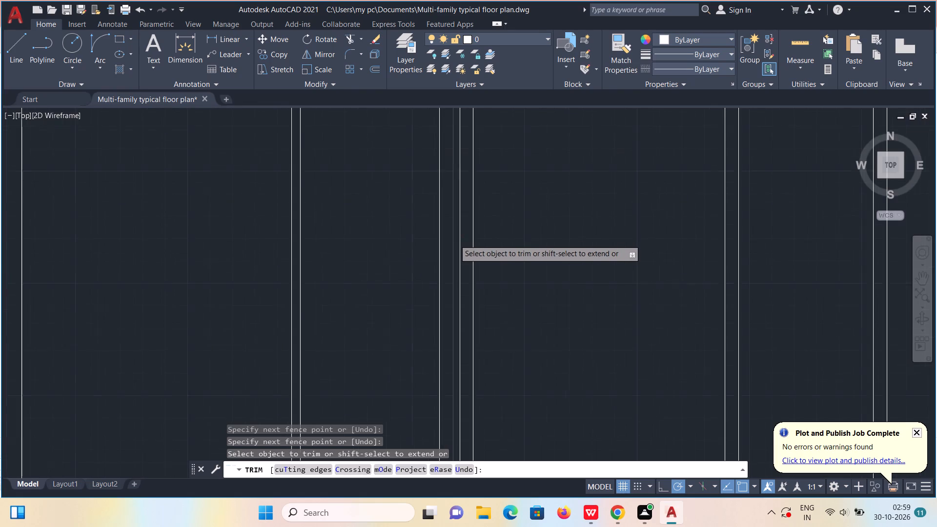
Trim the remaining lower stretch of the vertical partition lines that continue down between the second and third bays.
{"action": "left_click_drag", "start_coordinate": [455, 235], "coordinate": [427, 249]}
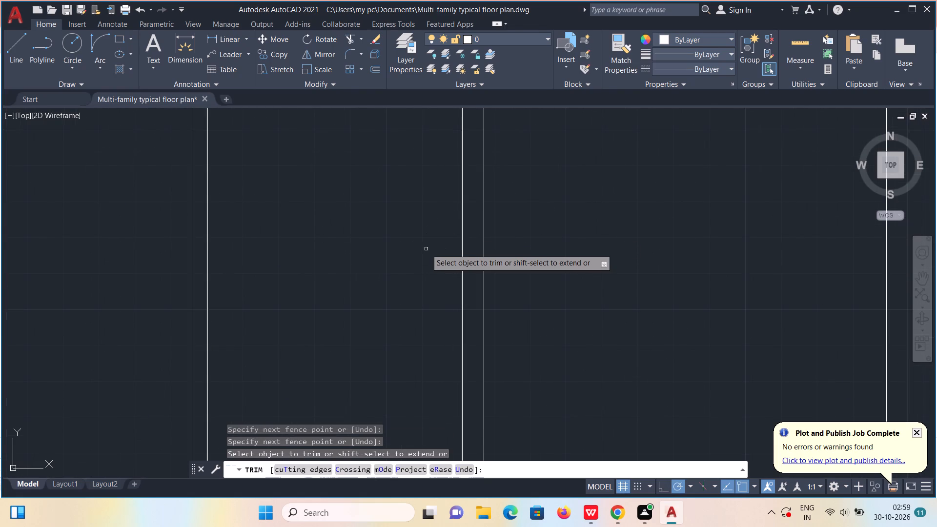
Trim the overlapping lines where the vertical partition between the first and second lower bays meets the central horizontal wall.
{"action": "scroll", "coordinate": [426, 249], "scroll_direction": "down", "scroll_amount": 2}
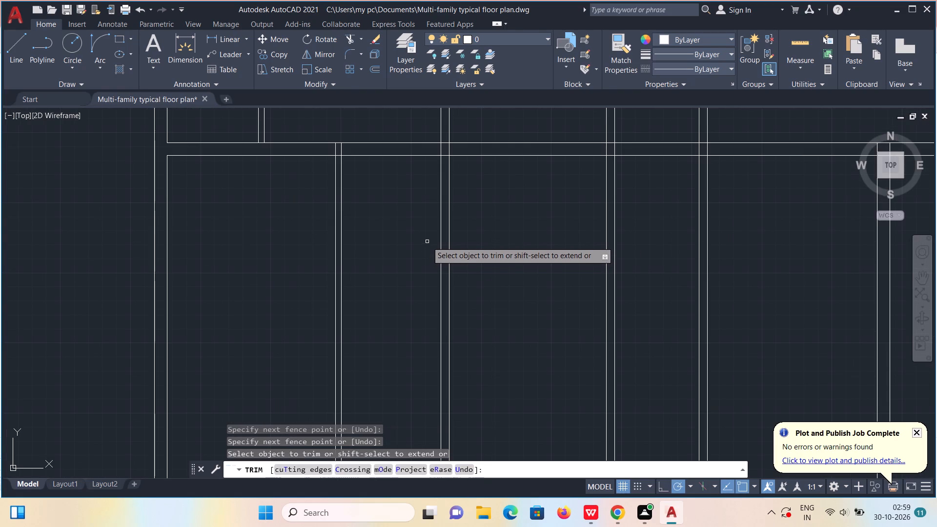
{"action": "scroll", "coordinate": [427, 242], "scroll_direction": "down", "scroll_amount": 3}
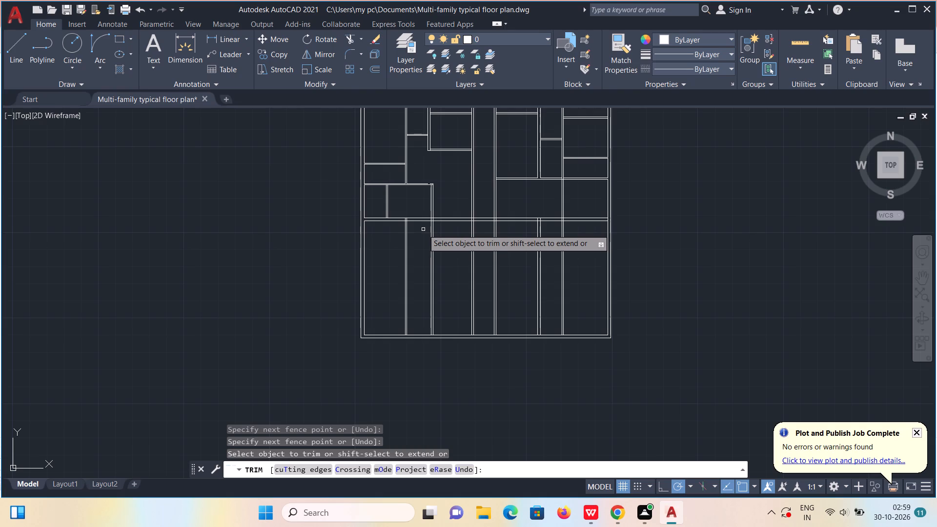
{"action": "scroll", "coordinate": [399, 215], "scroll_direction": "up", "scroll_amount": 4}
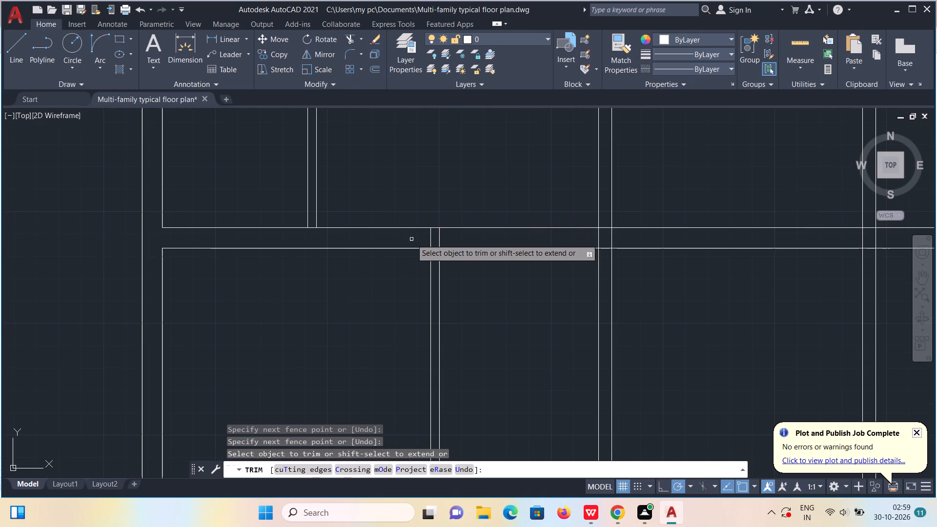
{"action": "left_click_drag", "start_coordinate": [411, 239], "coordinate": [455, 243]}
{"action": "scroll", "coordinate": [444, 244], "scroll_direction": "up", "scroll_amount": 3}
{"action": "left_click_drag", "start_coordinate": [418, 241], "coordinate": [416, 245]}
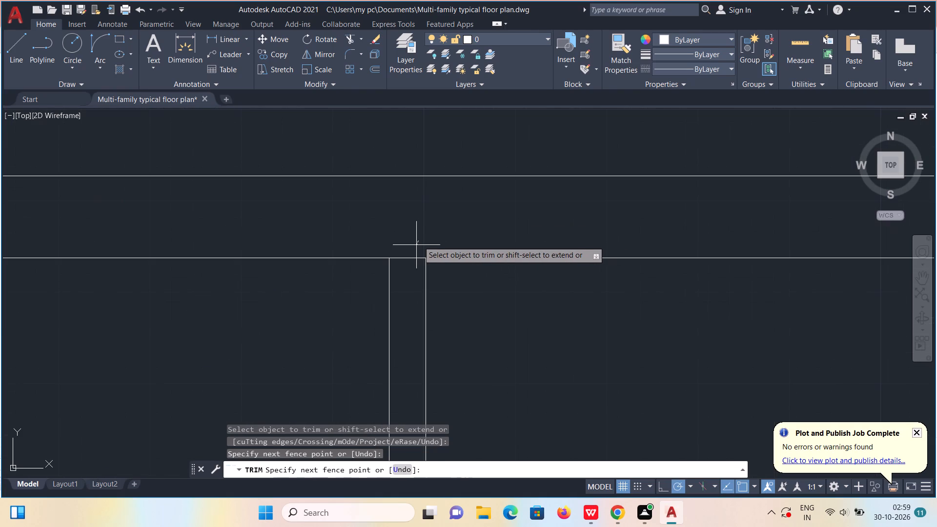
{"action": "left_click_drag", "start_coordinate": [416, 245], "coordinate": [417, 249]}
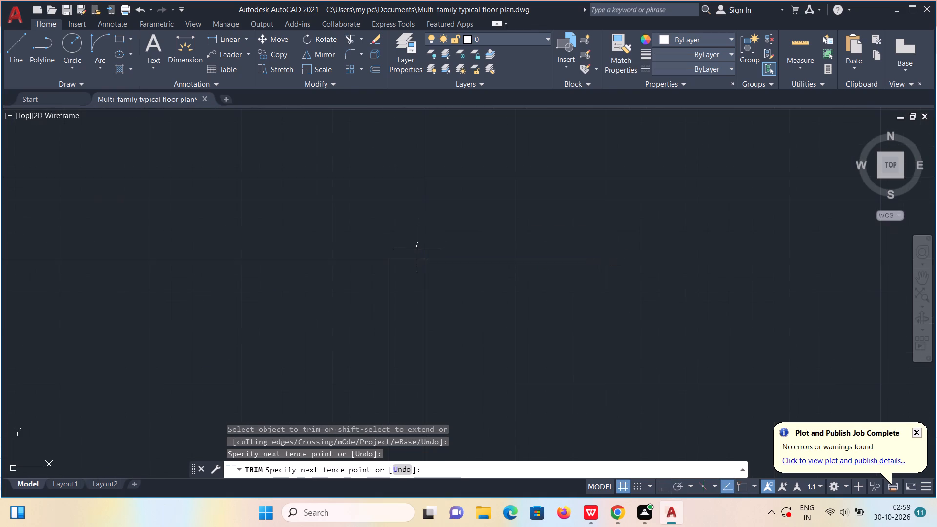
{"action": "left_click_drag", "start_coordinate": [417, 249], "coordinate": [417, 267]}
{"action": "scroll", "coordinate": [416, 249], "scroll_direction": "down", "scroll_amount": 3}
Trim the overlapping lines where the vertical partition between the second and third bays crosses the central horizontal wall.
{"action": "scroll", "coordinate": [569, 248], "scroll_direction": "up", "scroll_amount": 1}
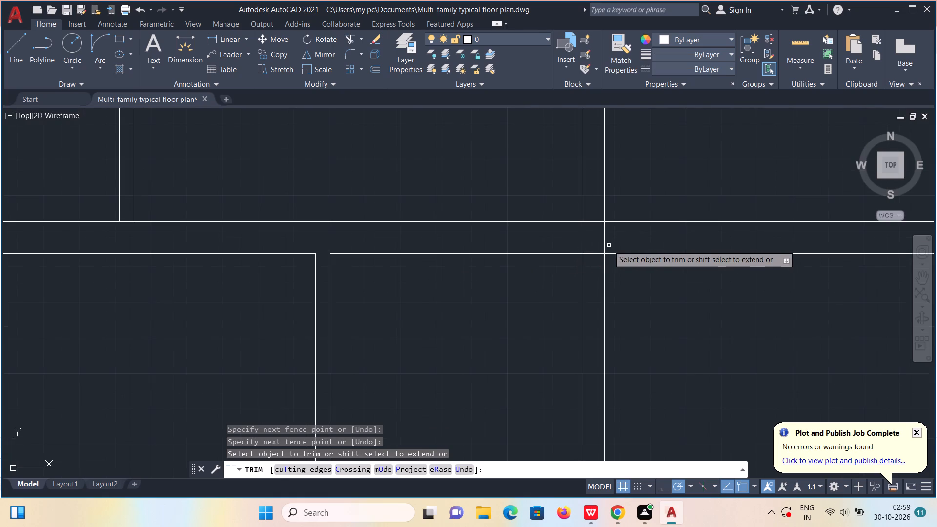
{"action": "left_click_drag", "start_coordinate": [613, 241], "coordinate": [541, 250]}
{"action": "left_click_drag", "start_coordinate": [592, 212], "coordinate": [586, 273]}
{"action": "scroll", "coordinate": [595, 244], "scroll_direction": "down", "scroll_amount": 2}
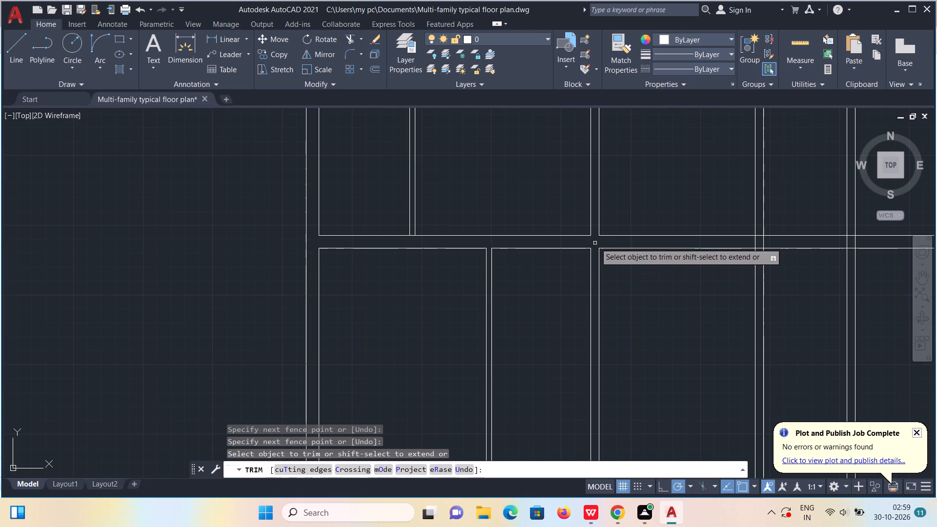
Trim the overlapping lines where the vertical wall between the third and fourth bays crosses the central horizontal wall.
{"action": "scroll", "coordinate": [668, 293], "scroll_direction": "down", "scroll_amount": 1}
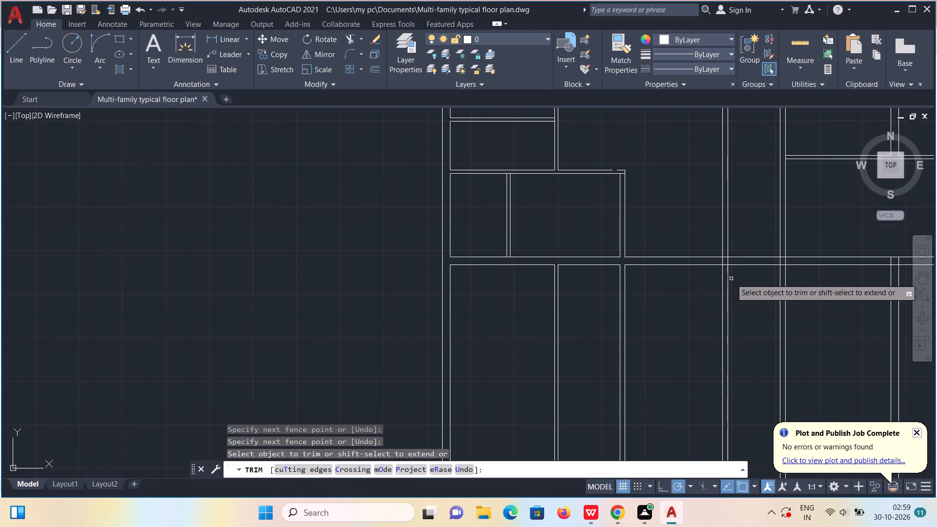
{"action": "middle_click_drag", "start_coordinate": [729, 280], "coordinate": [598, 292]}
{"action": "scroll", "coordinate": [599, 281], "scroll_direction": "up", "scroll_amount": 5}
{"action": "left_click_drag", "start_coordinate": [482, 206], "coordinate": [627, 218]}
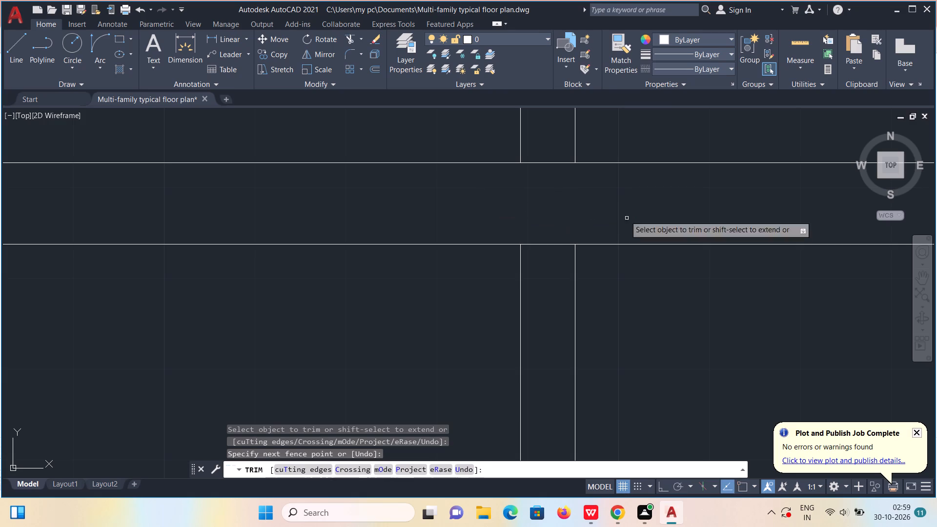
{"action": "left_click_drag", "start_coordinate": [556, 145], "coordinate": [540, 268]}
{"action": "scroll", "coordinate": [546, 243], "scroll_direction": "down", "scroll_amount": 4}
Trim the overlapping lines where the vertical wall between the fourth and fifth bays crosses the central horizontal wall.
{"action": "scroll", "coordinate": [655, 240], "scroll_direction": "up", "scroll_amount": 4}
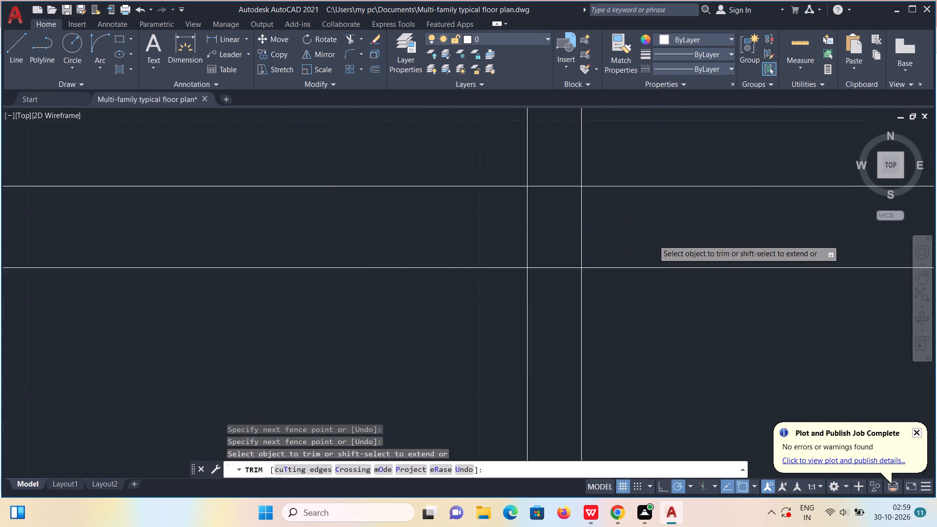
{"action": "scroll", "coordinate": [652, 240], "scroll_direction": "up", "scroll_amount": 1}
{"action": "left_click_drag", "start_coordinate": [432, 215], "coordinate": [584, 222]}
{"action": "left_click_drag", "start_coordinate": [518, 131], "coordinate": [499, 199]}
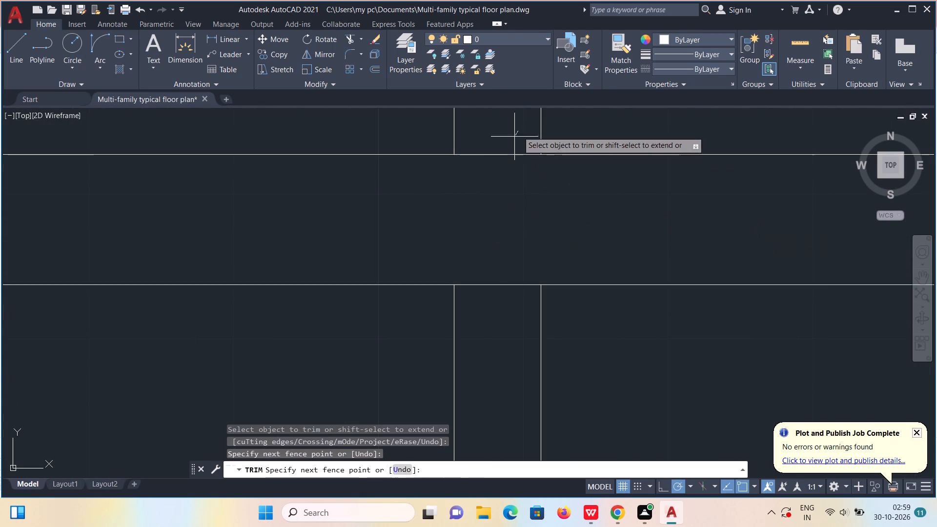
{"action": "left_click_drag", "start_coordinate": [499, 199], "coordinate": [500, 311]}
{"action": "scroll", "coordinate": [500, 272], "scroll_direction": "down", "scroll_amount": 5}
Trim the overlapping lines where the vertical wall between the fifth and sixth lower bays meets the central horizontal wall.
{"action": "scroll", "coordinate": [700, 275], "scroll_direction": "up", "scroll_amount": 5}
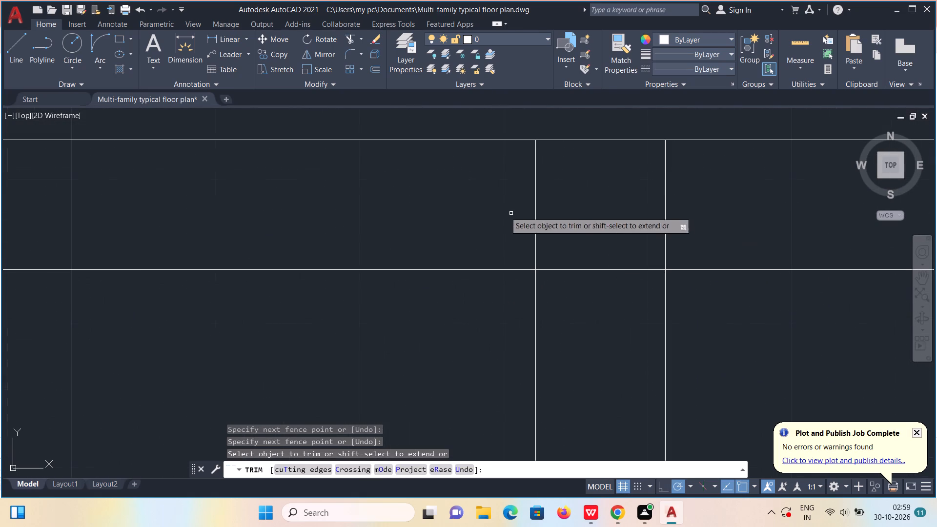
{"action": "left_click_drag", "start_coordinate": [485, 204], "coordinate": [698, 214]}
{"action": "left_click_drag", "start_coordinate": [632, 231], "coordinate": [613, 315]}
Trim the overlapping lines where the vertical partition between the sixth and seventh bays crosses the central horizontal wall.
{"action": "scroll", "coordinate": [599, 262], "scroll_direction": "down", "scroll_amount": 5}
{"action": "middle_click_drag", "start_coordinate": [714, 255], "coordinate": [659, 271]}
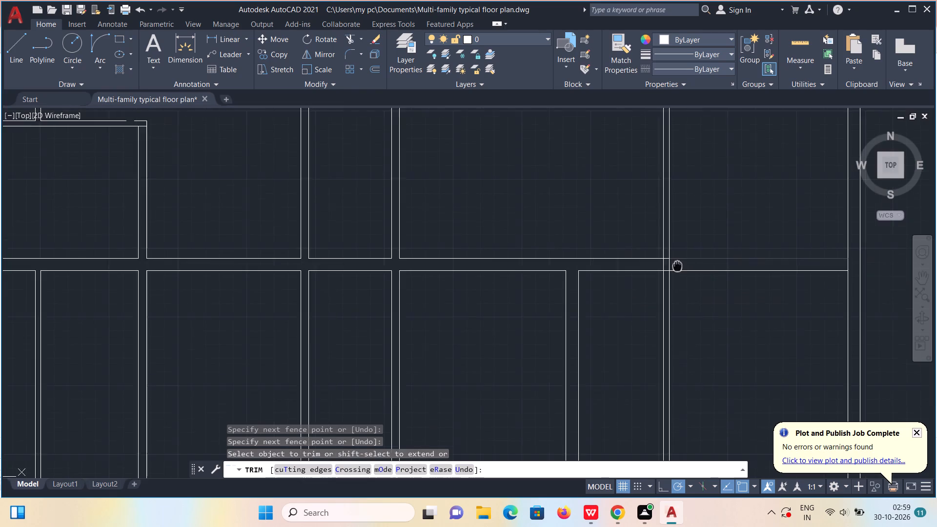
{"action": "middle_click_drag", "start_coordinate": [659, 271], "coordinate": [591, 286]}
{"action": "left_click_drag", "start_coordinate": [550, 292], "coordinate": [569, 291]}
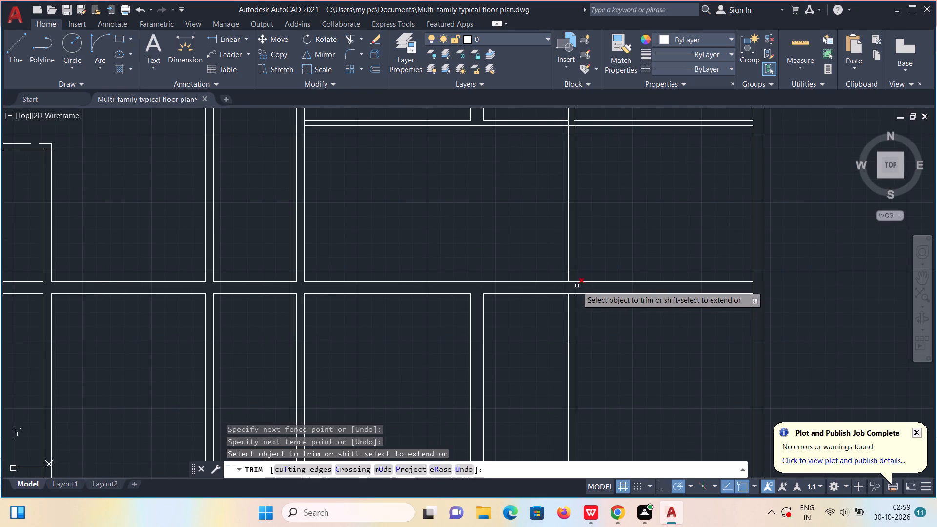
{"action": "left_click_drag", "start_coordinate": [574, 286], "coordinate": [549, 293]}
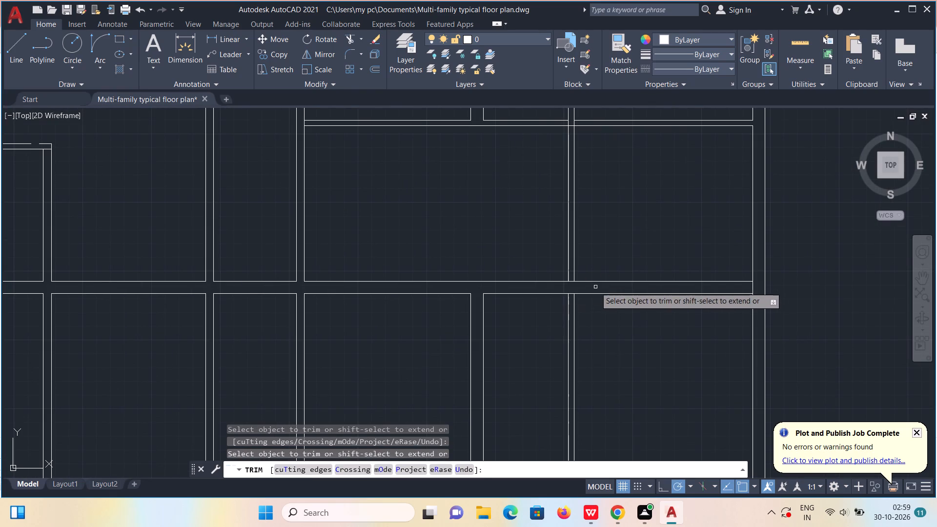
{"action": "scroll", "coordinate": [587, 282], "scroll_direction": "up", "scroll_amount": 4}
{"action": "left_click_drag", "start_coordinate": [506, 245], "coordinate": [500, 355]}
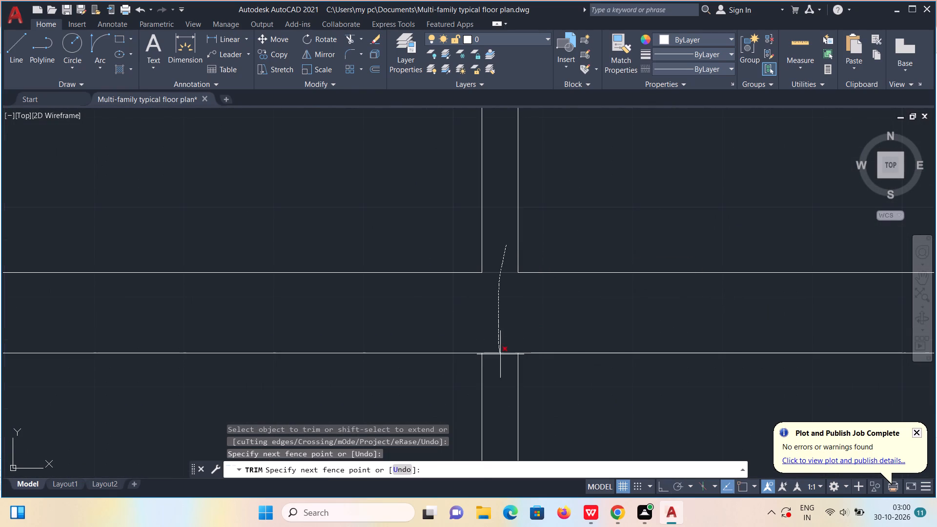
{"action": "left_click_drag", "start_coordinate": [500, 355], "coordinate": [502, 364]}
Trim the inner line of the east outer wall where the central horizontal wall joins it.
{"action": "scroll", "coordinate": [503, 330], "scroll_direction": "down", "scroll_amount": 5}
{"action": "scroll", "coordinate": [629, 331], "scroll_direction": "up", "scroll_amount": 4}
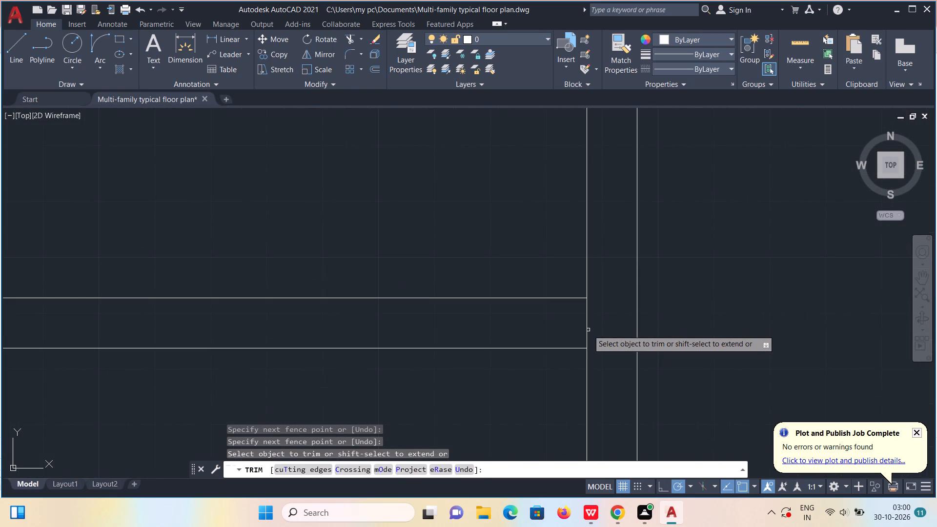
{"action": "left_click_drag", "start_coordinate": [594, 327], "coordinate": [561, 330]}
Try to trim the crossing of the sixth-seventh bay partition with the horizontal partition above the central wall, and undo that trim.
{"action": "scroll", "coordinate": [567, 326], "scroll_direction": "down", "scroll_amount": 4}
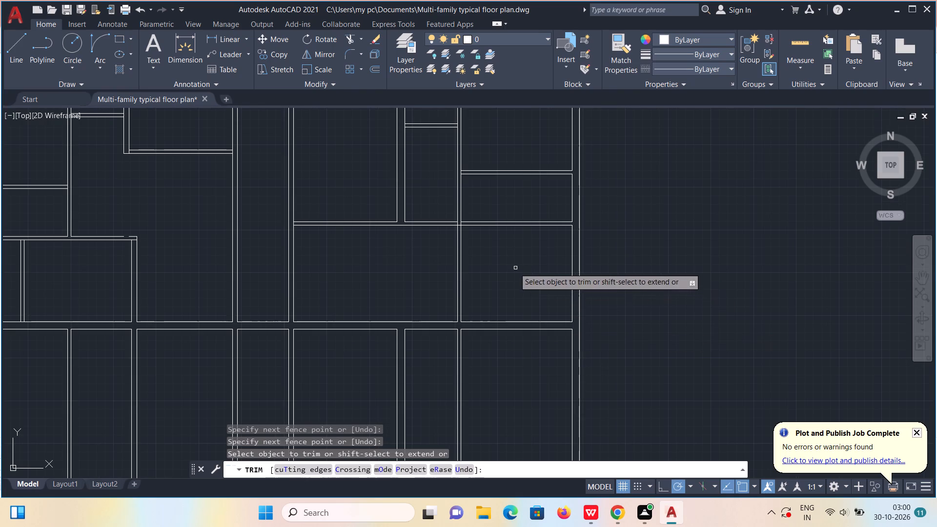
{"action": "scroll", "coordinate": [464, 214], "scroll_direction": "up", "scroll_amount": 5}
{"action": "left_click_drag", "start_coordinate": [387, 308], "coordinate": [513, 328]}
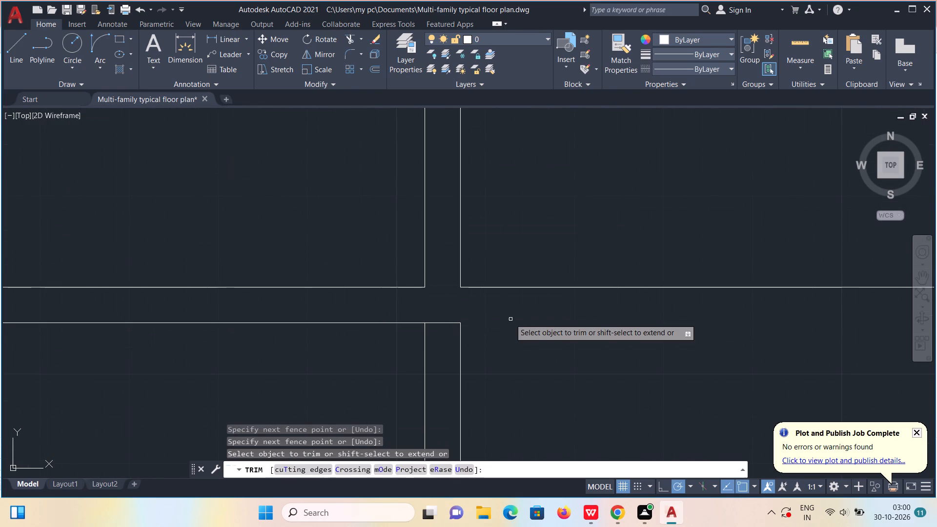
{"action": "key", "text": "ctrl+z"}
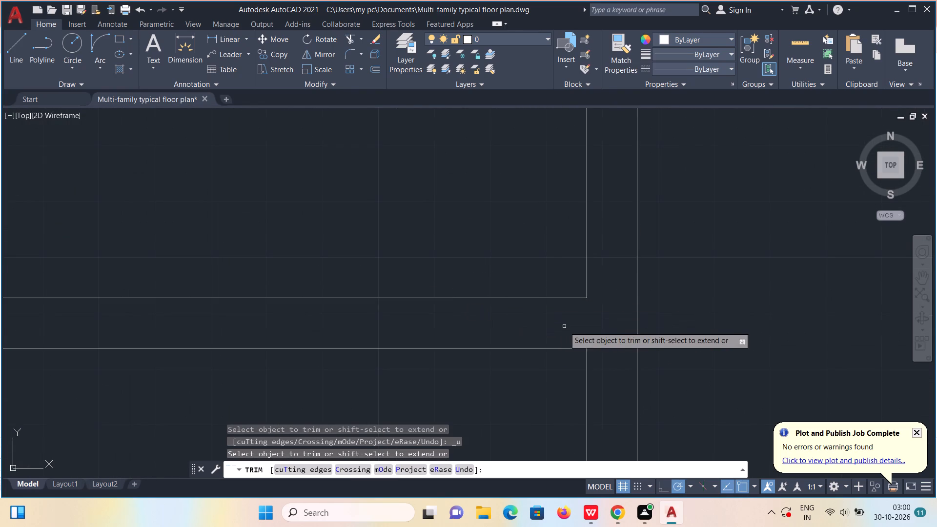
Trim the overlapping lines where the partition between the sixth and seventh bays crosses the horizontal partition above the central wall.
{"action": "scroll", "coordinate": [579, 326], "scroll_direction": "down", "scroll_amount": 4}
{"action": "scroll", "coordinate": [469, 241], "scroll_direction": "up", "scroll_amount": 6}
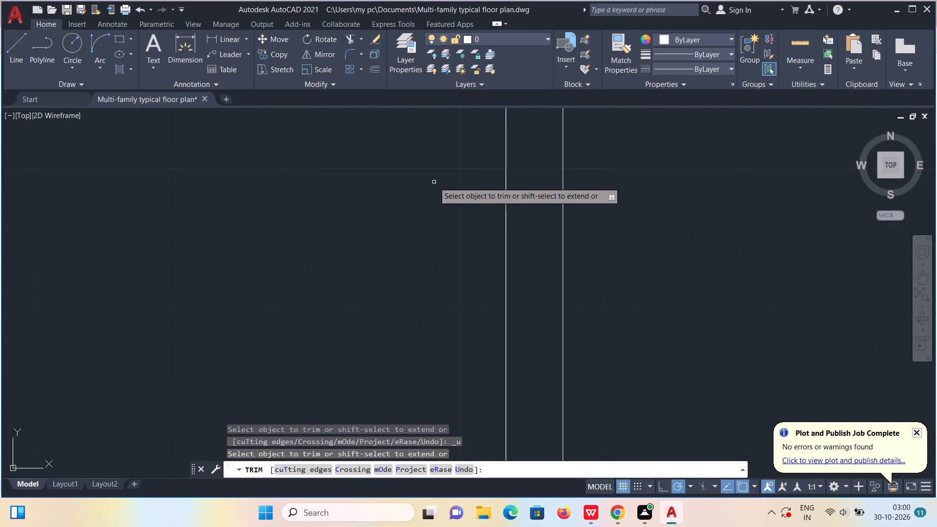
{"action": "middle_click_drag", "start_coordinate": [426, 223], "coordinate": [412, 401]}
{"action": "left_click_drag", "start_coordinate": [453, 239], "coordinate": [604, 251]}
{"action": "left_click_drag", "start_coordinate": [541, 243], "coordinate": [546, 243]}
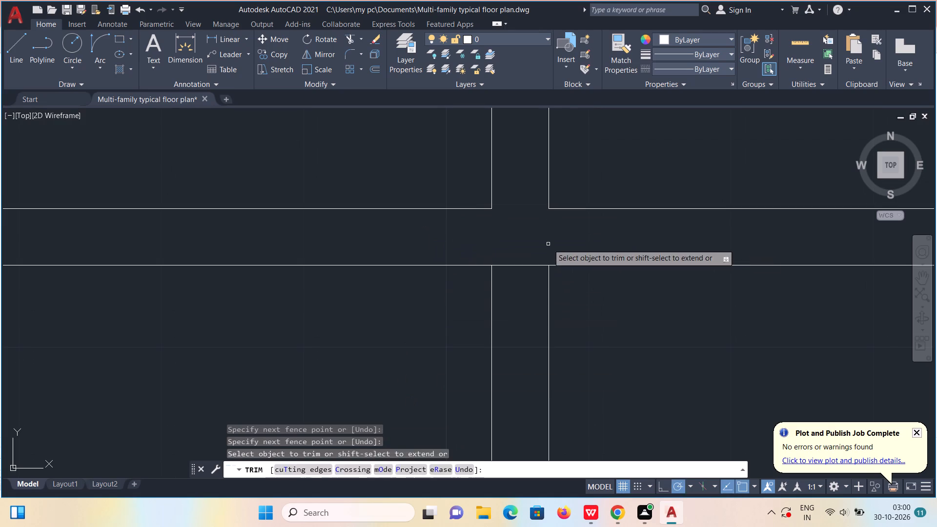
{"action": "left_click_drag", "start_coordinate": [546, 243], "coordinate": [529, 306]}
Trim the vertical partition's line segment between the two lines of the seventh bay's lower horizontal partition.
{"action": "scroll", "coordinate": [528, 290], "scroll_direction": "down", "scroll_amount": 5}
{"action": "scroll", "coordinate": [535, 205], "scroll_direction": "up", "scroll_amount": 3}
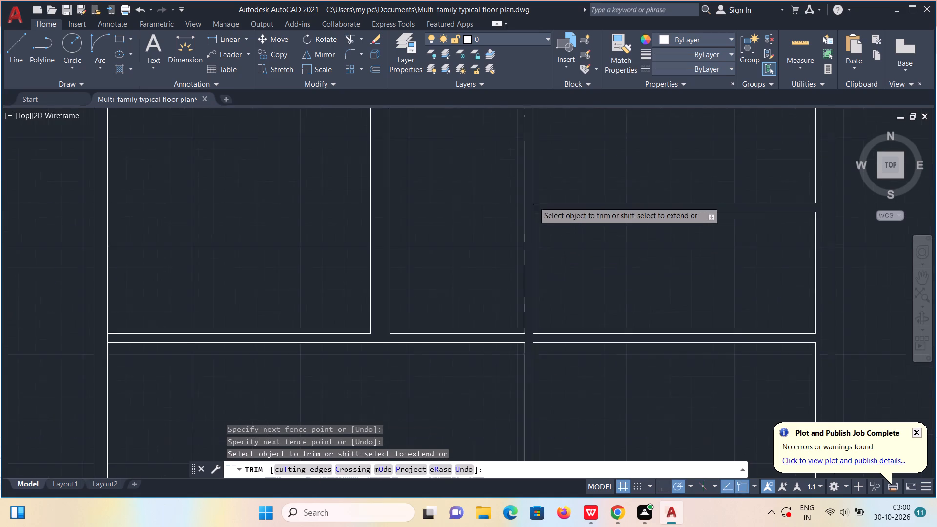
{"action": "scroll", "coordinate": [533, 202], "scroll_direction": "up", "scroll_amount": 2}
{"action": "left_click_drag", "start_coordinate": [515, 237], "coordinate": [559, 243]}
{"action": "scroll", "coordinate": [558, 243], "scroll_direction": "down", "scroll_amount": 6}
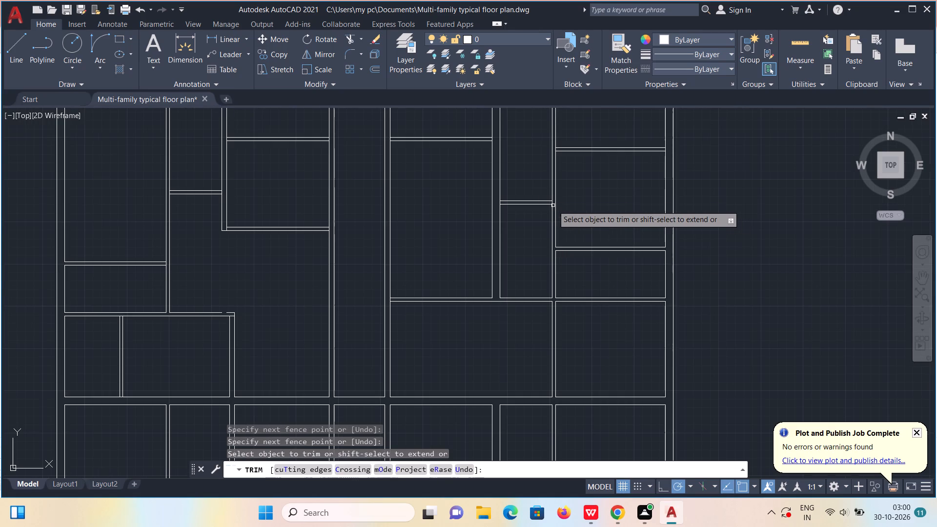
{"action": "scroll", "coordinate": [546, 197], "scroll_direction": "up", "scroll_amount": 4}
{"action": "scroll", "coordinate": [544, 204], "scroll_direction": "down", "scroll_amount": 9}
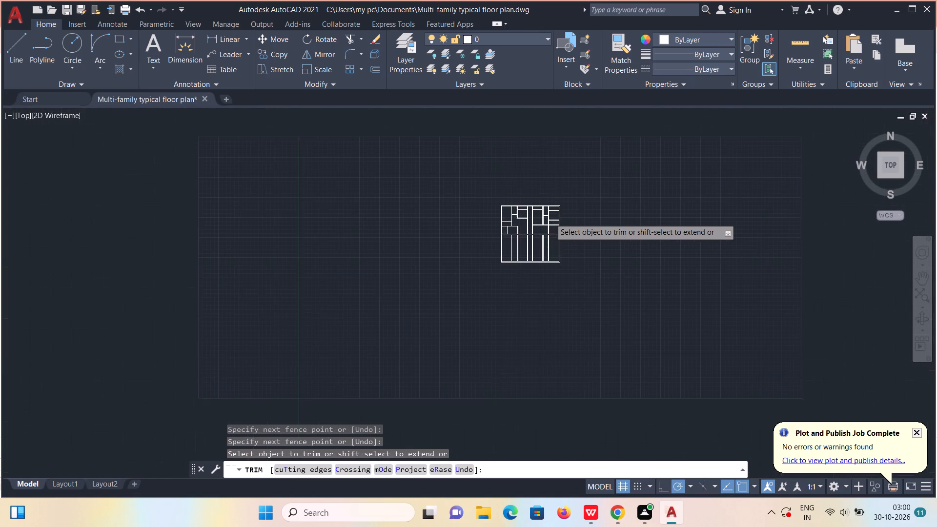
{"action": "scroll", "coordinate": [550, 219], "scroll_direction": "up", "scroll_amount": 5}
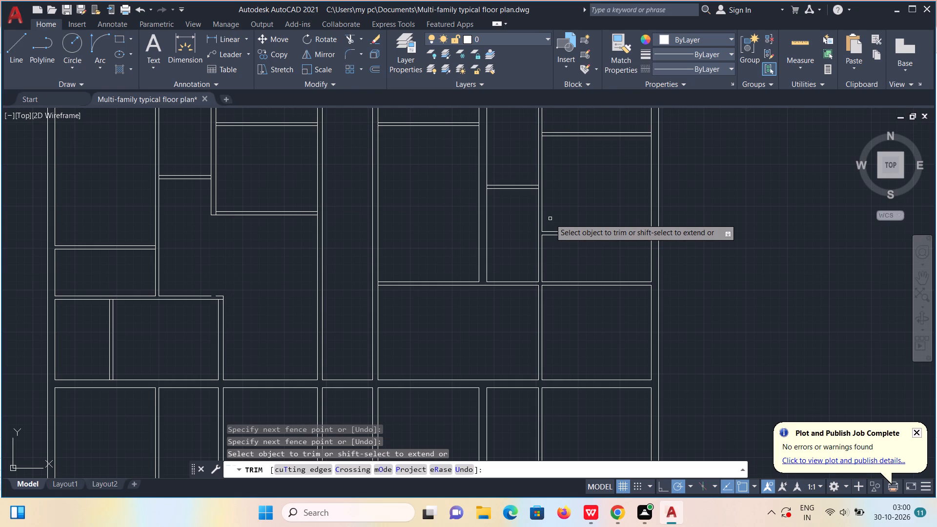
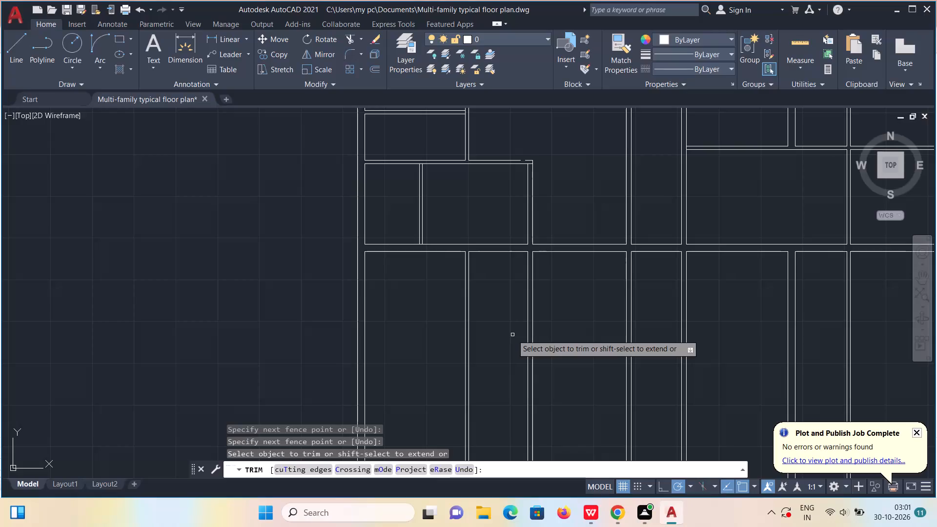
Draw a line about 6" long closing the central wall's lower line across the top of the westernmost bay's vertical partition.
{"action": "key", "text": "Escape"}
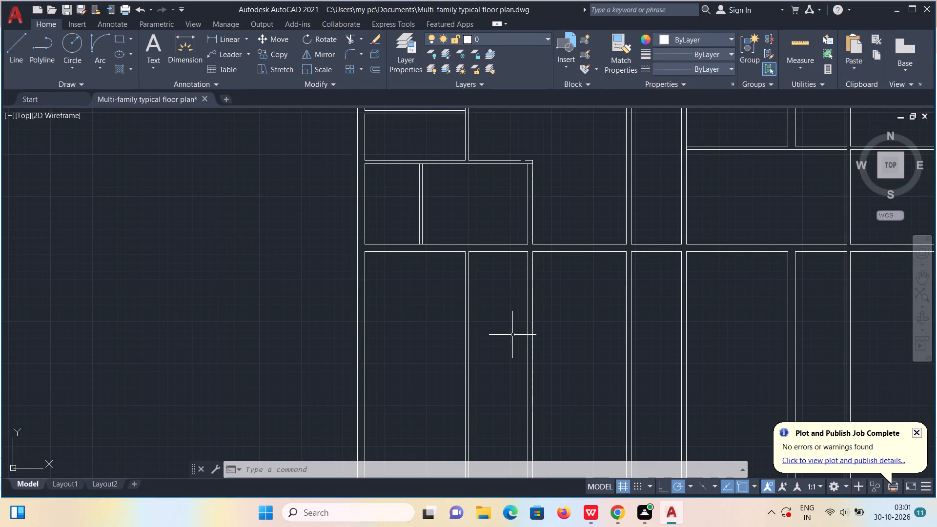
{"action": "scroll", "coordinate": [448, 281], "scroll_direction": "up", "scroll_amount": 1}
{"action": "middle_click_drag", "start_coordinate": [448, 281], "coordinate": [482, 251]}
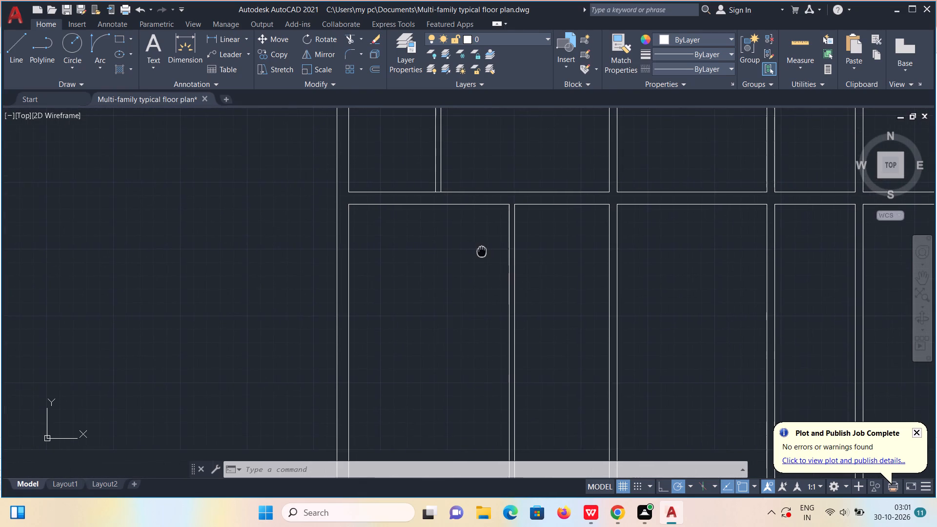
{"action": "middle_click_drag", "start_coordinate": [482, 251], "coordinate": [480, 255]}
{"action": "scroll", "coordinate": [480, 255], "scroll_direction": "up", "scroll_amount": 1}
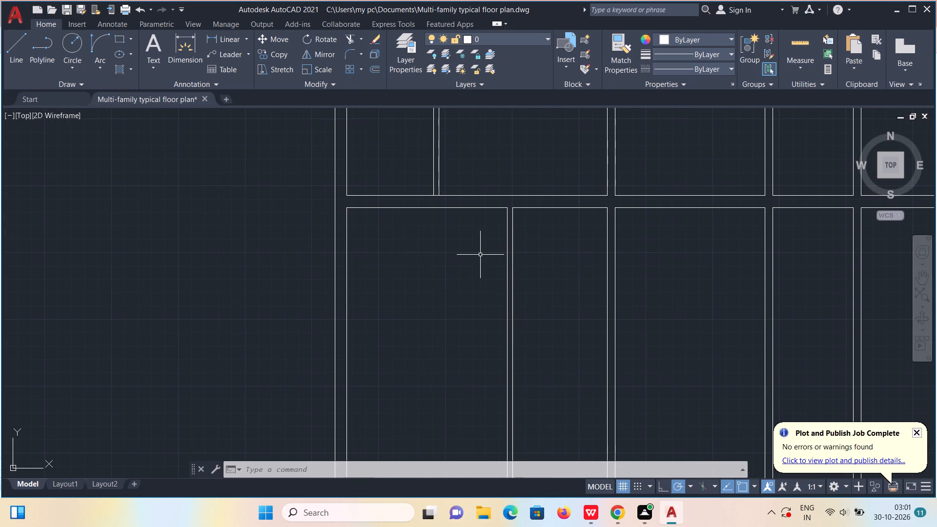
{"action": "scroll", "coordinate": [480, 255], "scroll_direction": "down", "scroll_amount": 1}
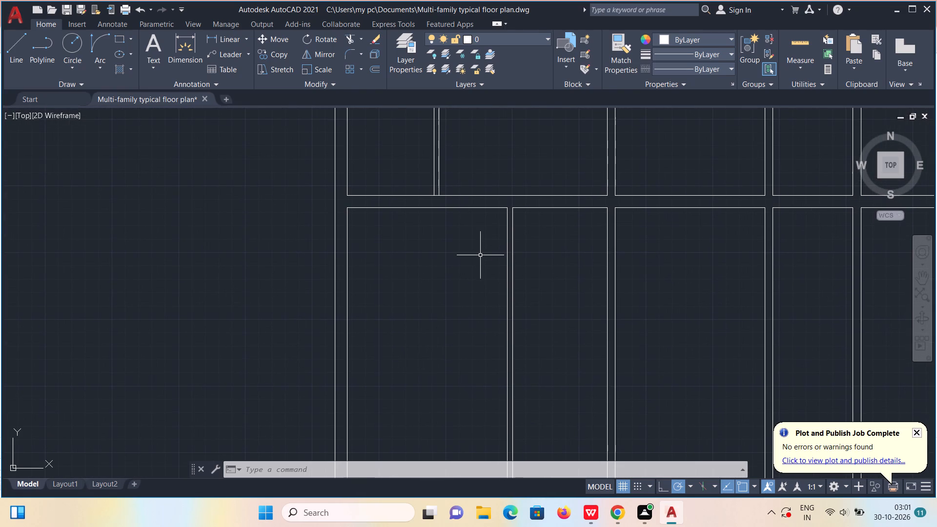
{"action": "key", "text": "l"}
{"action": "key", "text": "Return"}
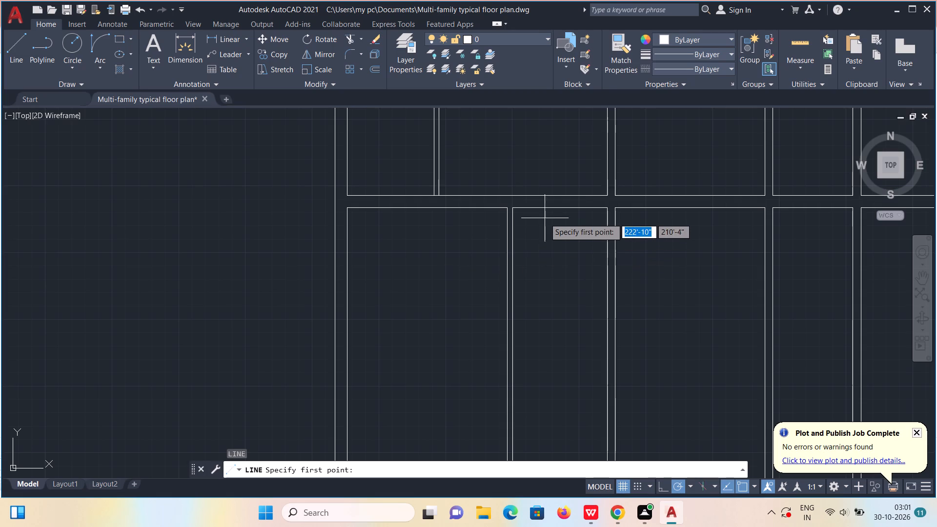
{"action": "scroll", "coordinate": [514, 208], "scroll_direction": "up", "scroll_amount": 2}
{"action": "left_click", "coordinate": [513, 205]}
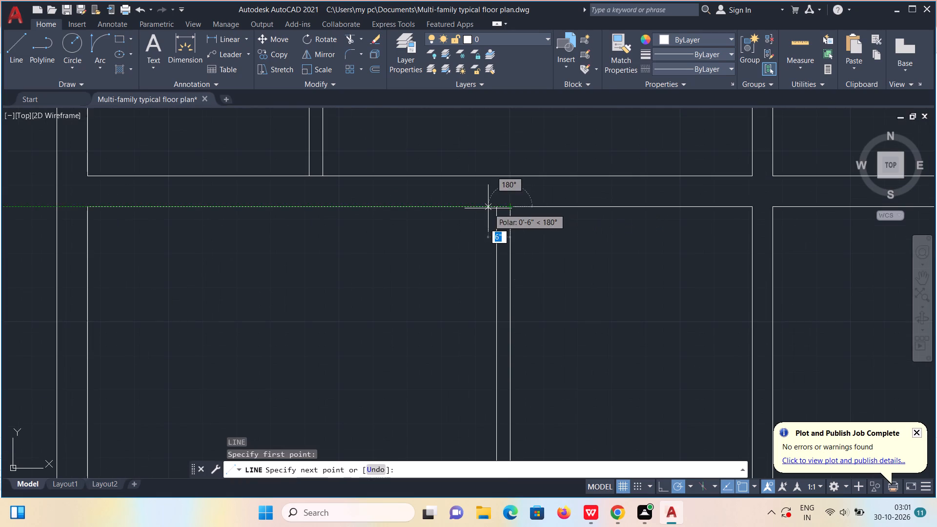
{"action": "left_click", "coordinate": [488, 208]}
{"action": "key", "text": "Escape"}
Join the three collinear segments of the central wall's lower line above the westernmost room into one line.
{"action": "left_click", "coordinate": [465, 205]}
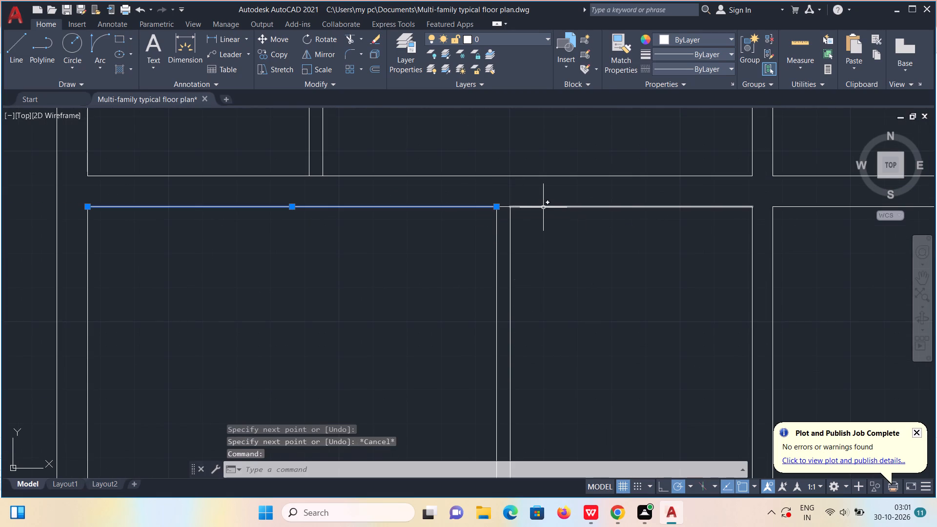
{"action": "left_click", "coordinate": [544, 207]}
{"action": "scroll", "coordinate": [505, 208], "scroll_direction": "up", "scroll_amount": 6}
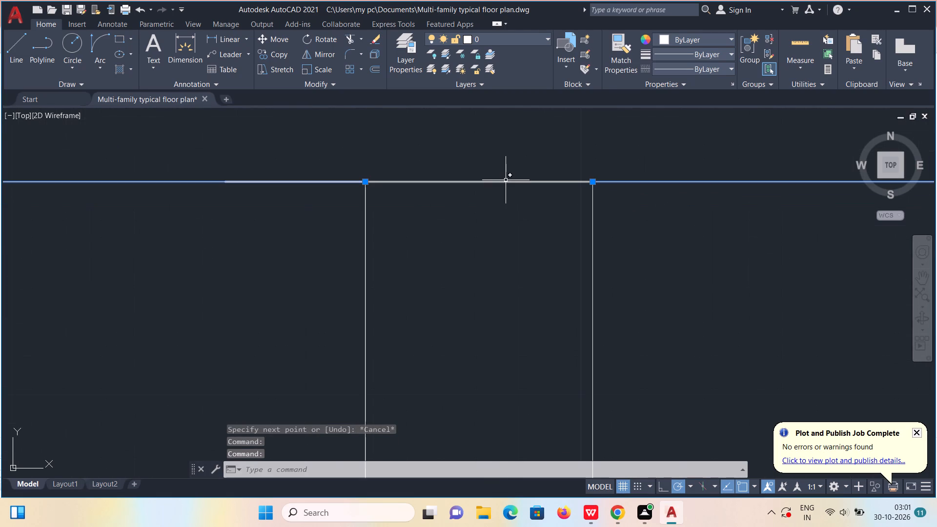
{"action": "left_click", "coordinate": [506, 180]}
{"action": "key", "text": "j"}
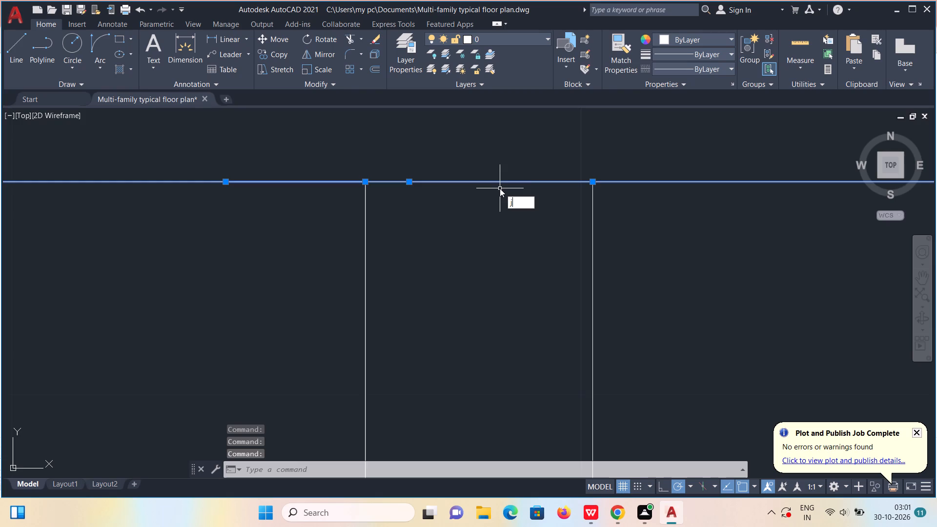
{"action": "key", "text": "Return"}
Offset the joined wall line 10'6" downward, and offset the result another 4" to form a horizontal partition.
{"action": "scroll", "coordinate": [500, 188], "scroll_direction": "down", "scroll_amount": 5}
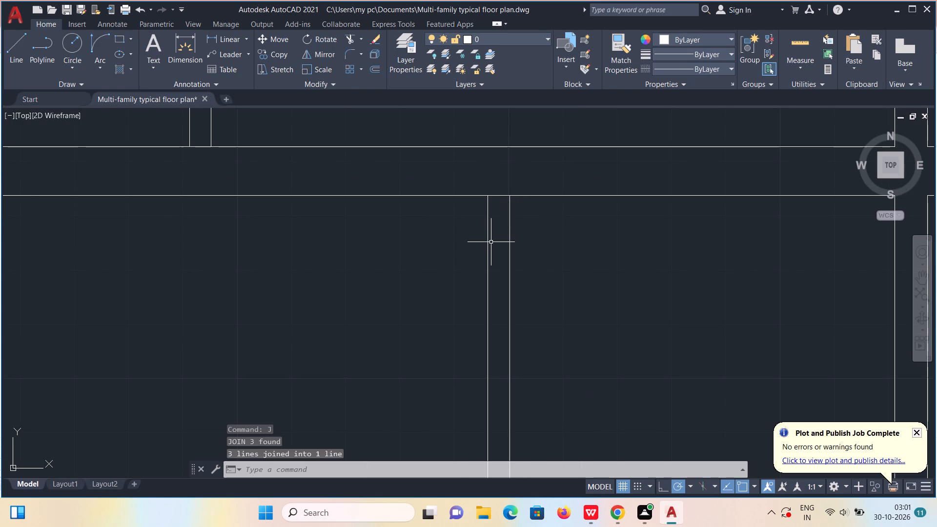
{"action": "scroll", "coordinate": [490, 246], "scroll_direction": "down", "scroll_amount": 2}
{"action": "left_click", "coordinate": [379, 67]}
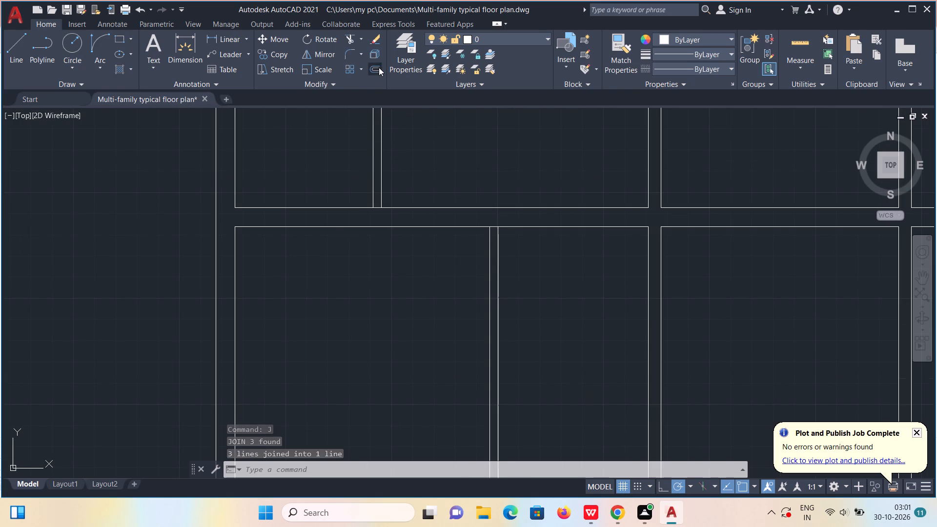
{"action": "left_click", "coordinate": [414, 468]}
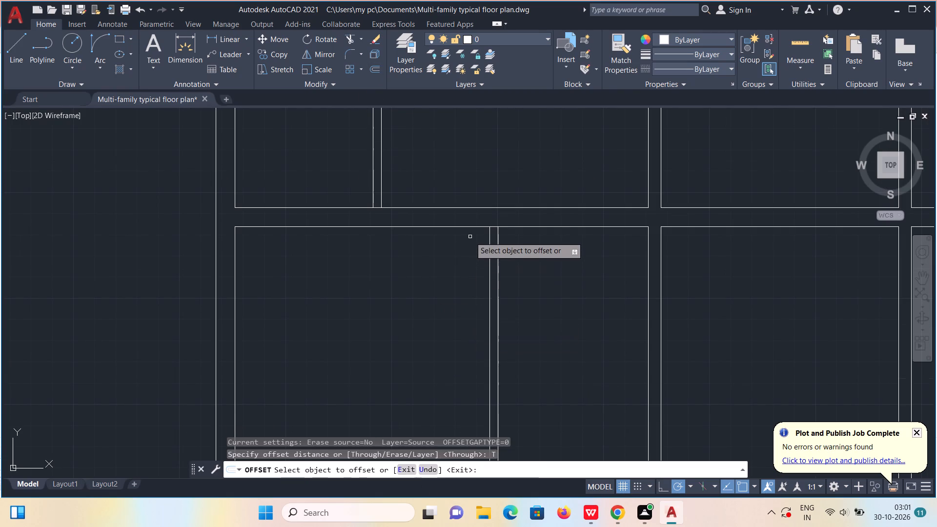
{"action": "left_click", "coordinate": [468, 227]}
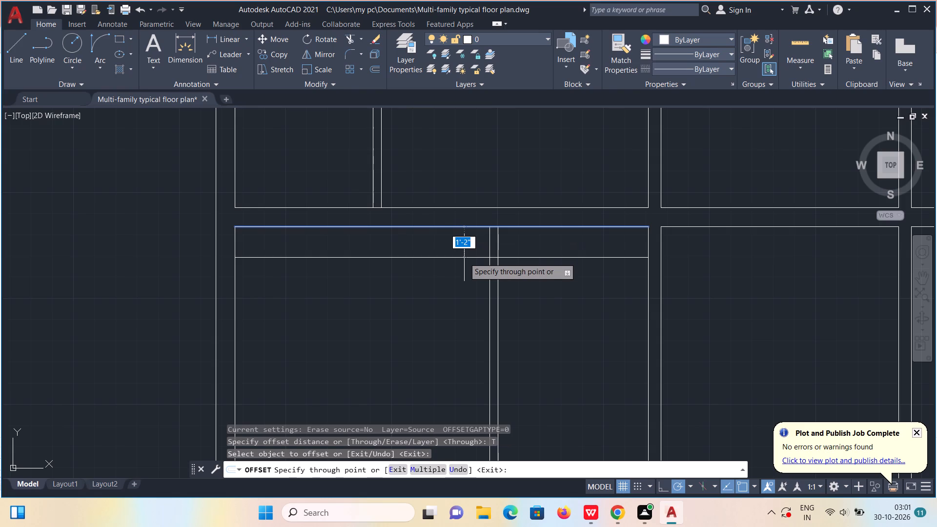
{"action": "type", "text": "10'6\""}
{"action": "key", "text": "Return"}
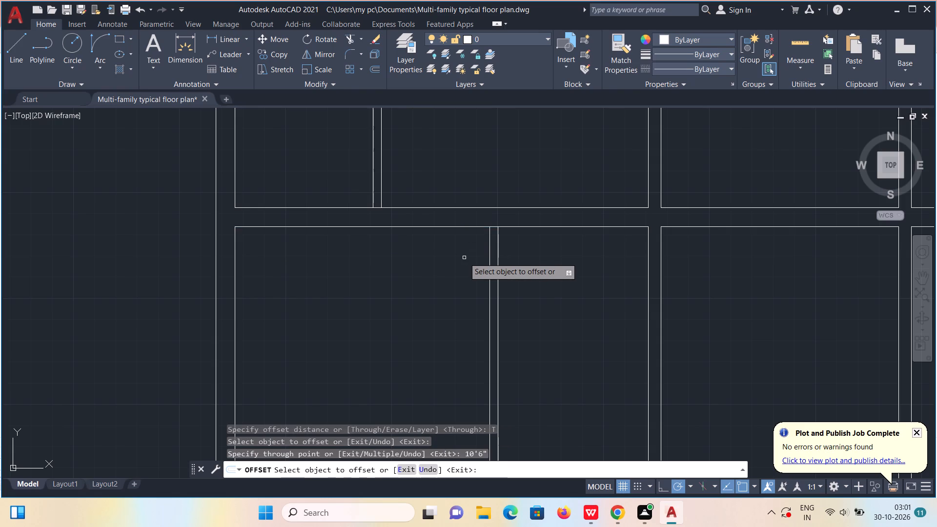
{"action": "scroll", "coordinate": [461, 258], "scroll_direction": "down", "scroll_amount": 2}
{"action": "scroll", "coordinate": [450, 343], "scroll_direction": "up", "scroll_amount": 1}
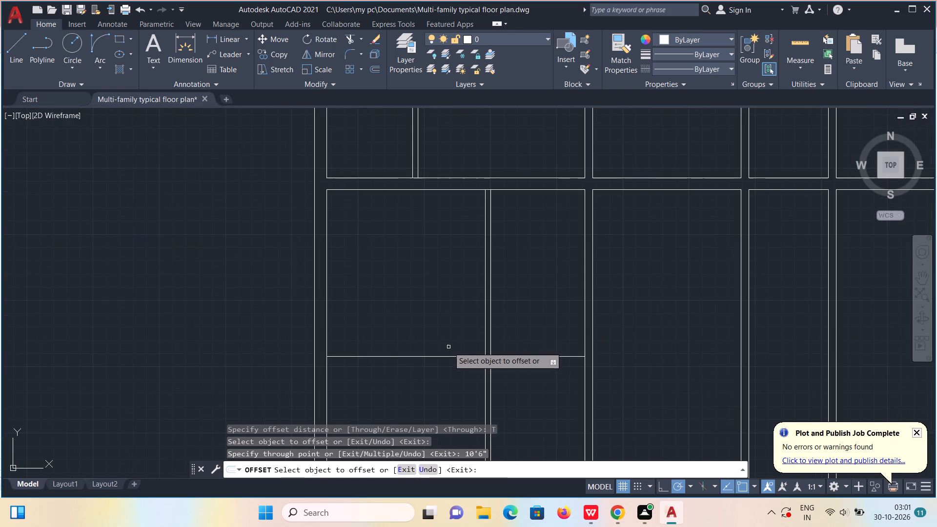
{"action": "left_click", "coordinate": [448, 357]}
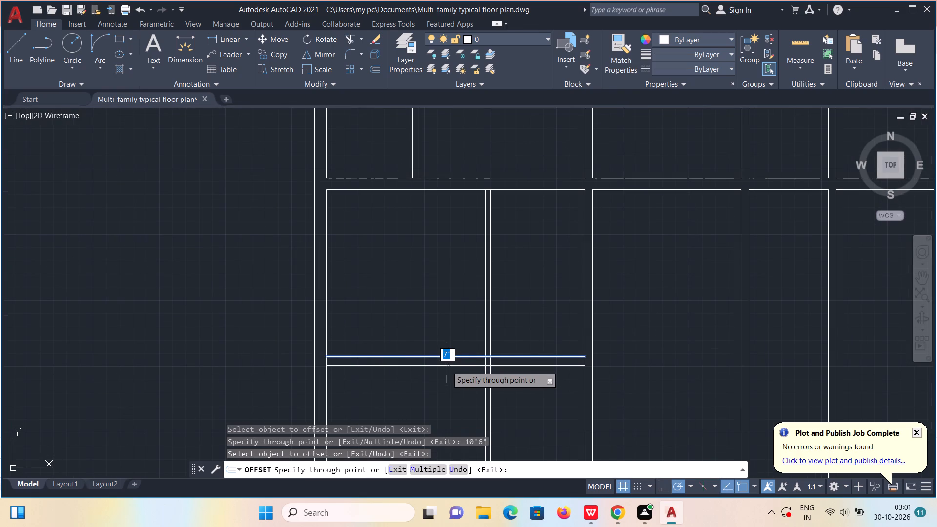
{"action": "type", "text": "4\""}
{"action": "key", "text": "Return"}
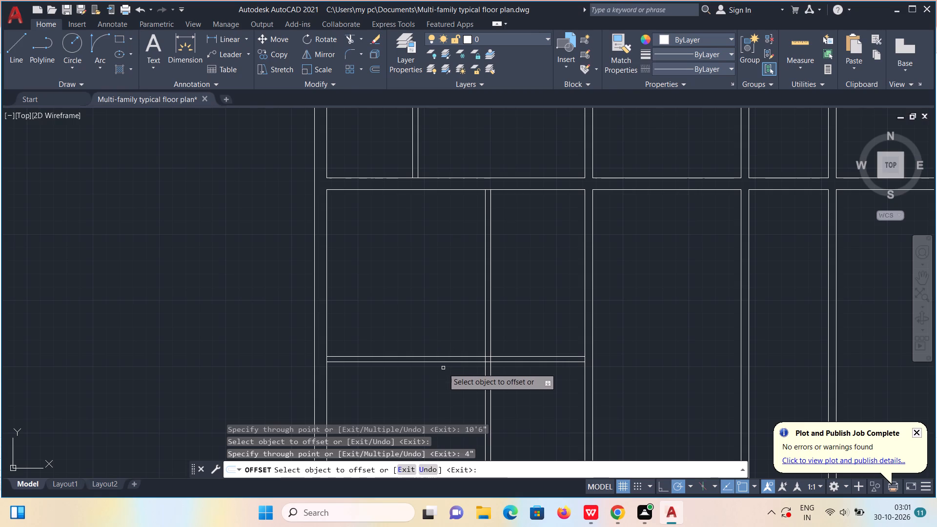
Offset the new partition's lower line 4'8" downward, and offset the result 4" to form a second horizontal partition.
{"action": "left_click", "coordinate": [447, 362]}
{"action": "type", "text": "4'8\""}
{"action": "key", "text": "Return"}
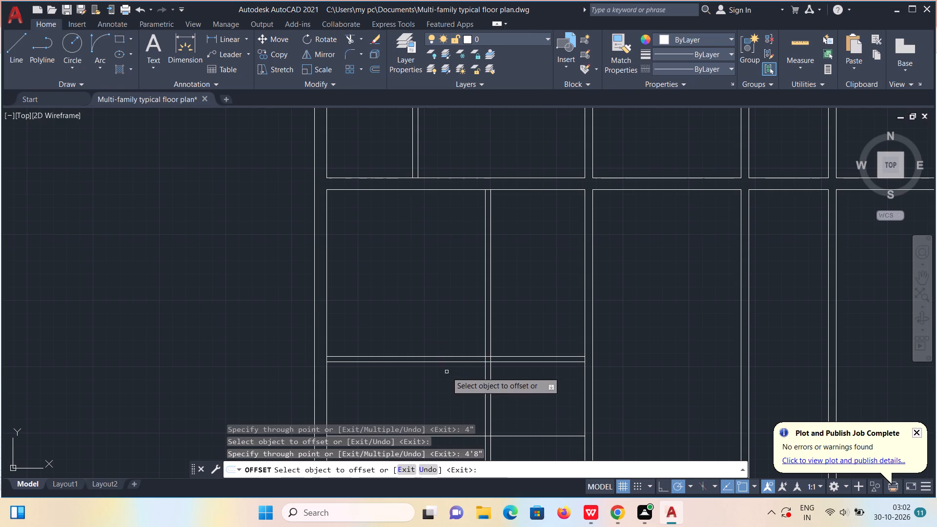
{"action": "scroll", "coordinate": [447, 374], "scroll_direction": "down", "scroll_amount": 1}
{"action": "middle_click_drag", "start_coordinate": [449, 397], "coordinate": [452, 324]}
{"action": "scroll", "coordinate": [445, 344], "scroll_direction": "up", "scroll_amount": 2}
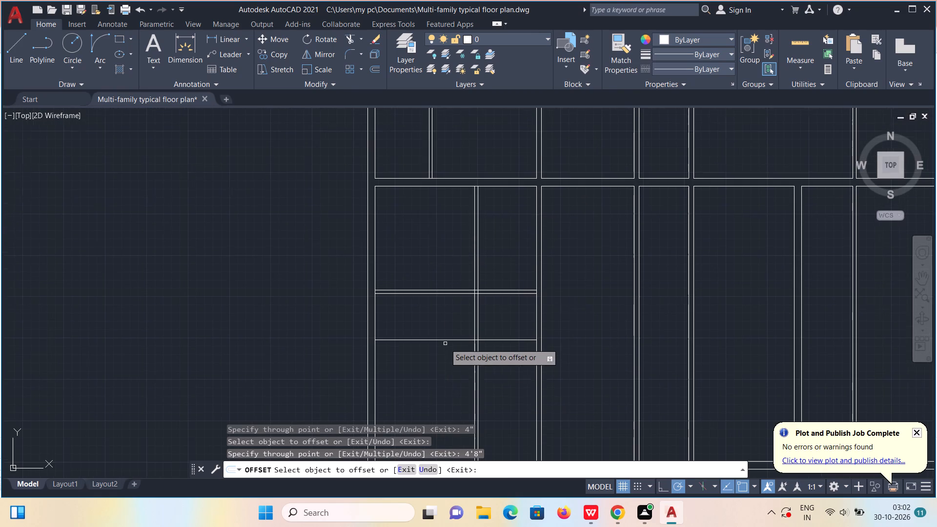
{"action": "left_click", "coordinate": [449, 335]}
{"action": "key", "text": "4"}
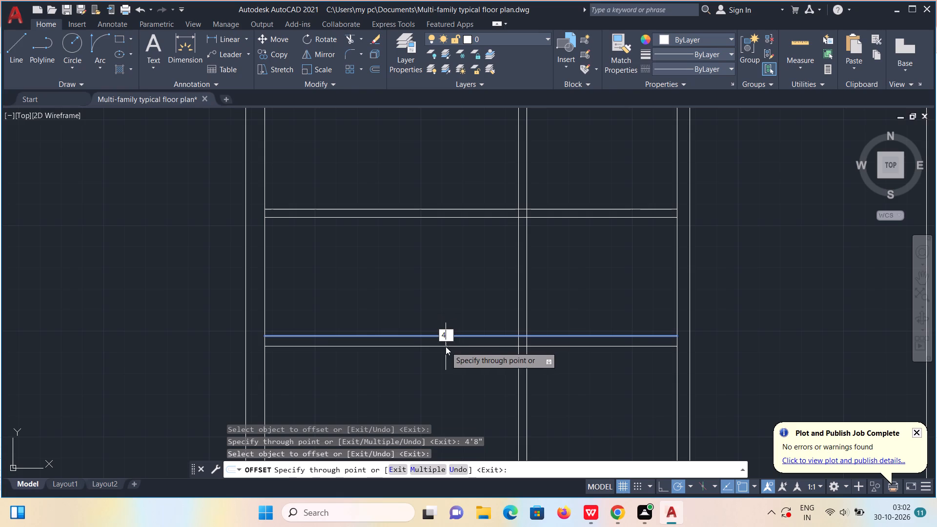
{"action": "key", "text": "shift+quotedbl"}
{"action": "key", "text": "Return"}
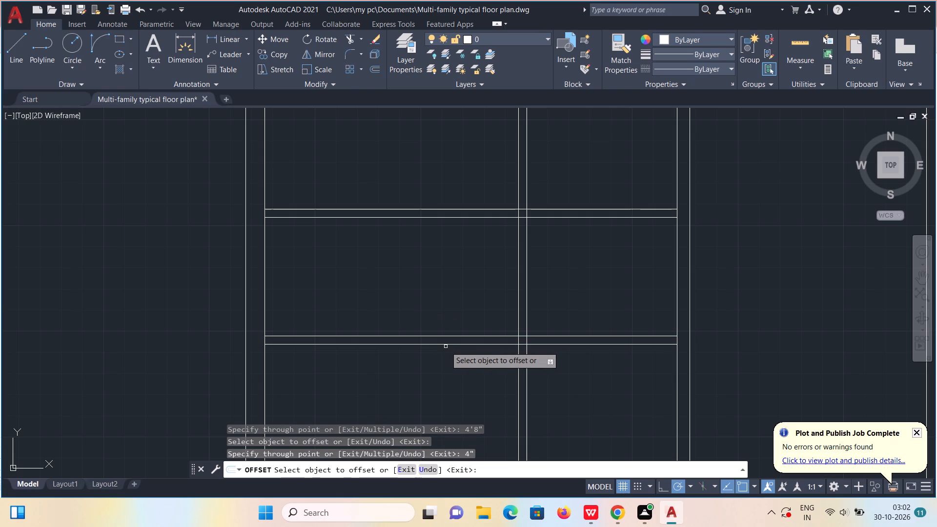
Offset the second partition's lower line 8'6" downward, and offset the result 4" to form a third horizontal partition.
{"action": "middle_click_drag", "start_coordinate": [450, 305], "coordinate": [529, 123]}
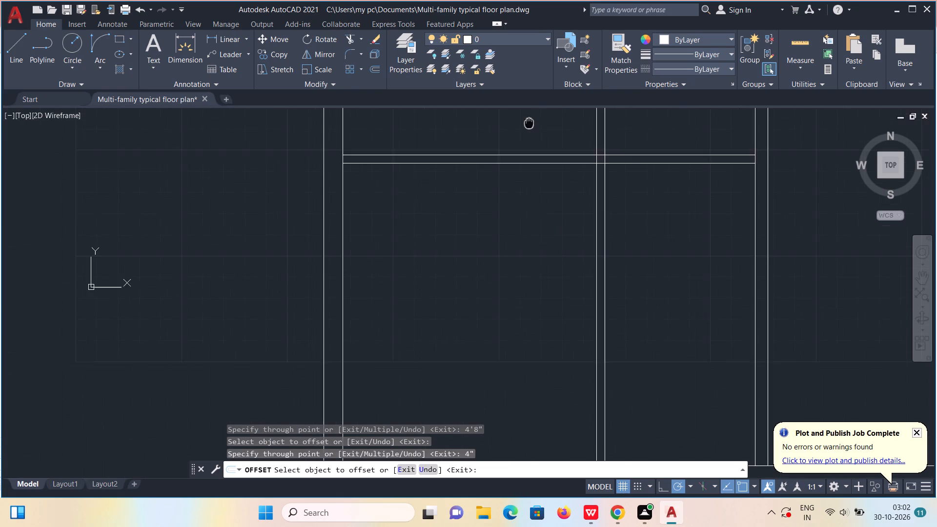
{"action": "middle_click_drag", "start_coordinate": [529, 123], "coordinate": [462, 163]}
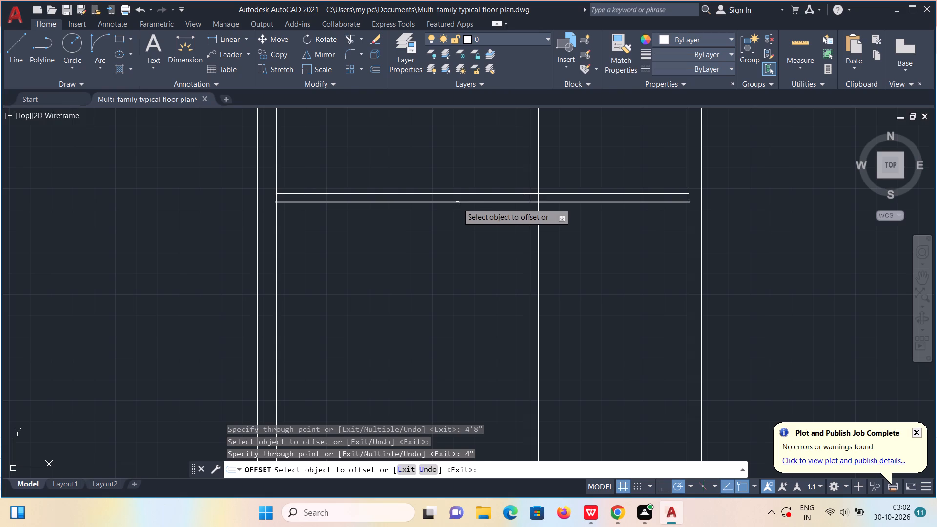
{"action": "left_click", "coordinate": [457, 203]}
{"action": "type", "text": "8'6\""}
{"action": "key", "text": "Return"}
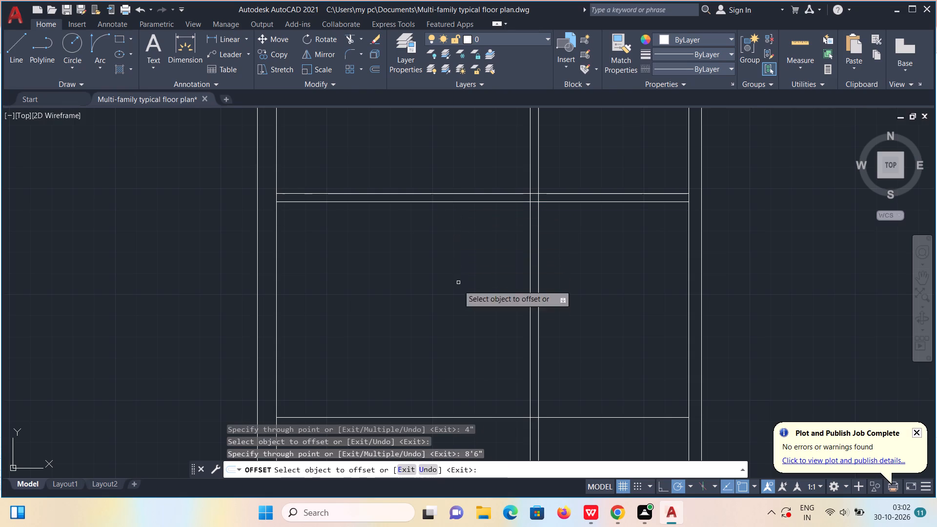
{"action": "left_click", "coordinate": [492, 416]}
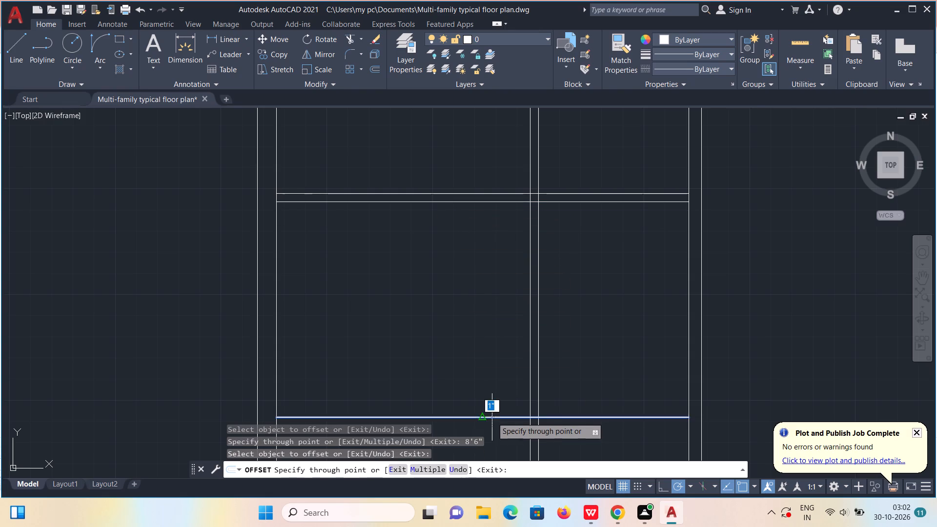
{"action": "type", "text": "4\""}
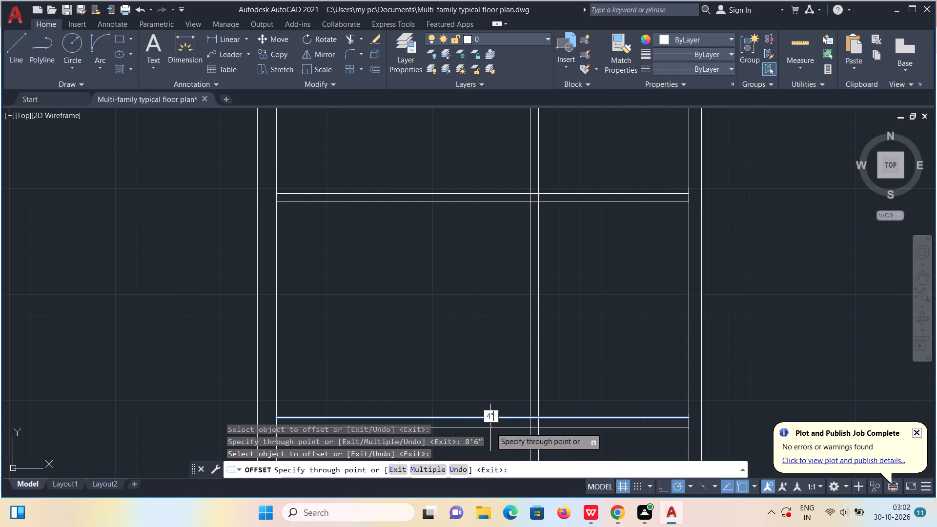
{"action": "key", "text": "Return"}
Trim the vertical partition's two lines out of the spaces above, between and below the new horizontal partitions in the westernmost lower bay.
{"action": "scroll", "coordinate": [500, 421], "scroll_direction": "down", "scroll_amount": 1}
{"action": "middle_click_drag", "start_coordinate": [507, 412], "coordinate": [536, 263]}
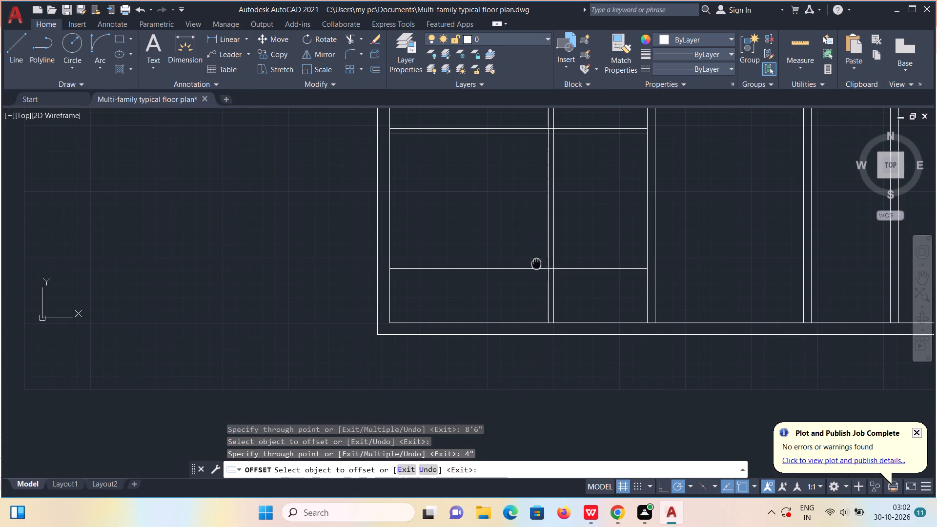
{"action": "middle_click_drag", "start_coordinate": [536, 263], "coordinate": [489, 365]}
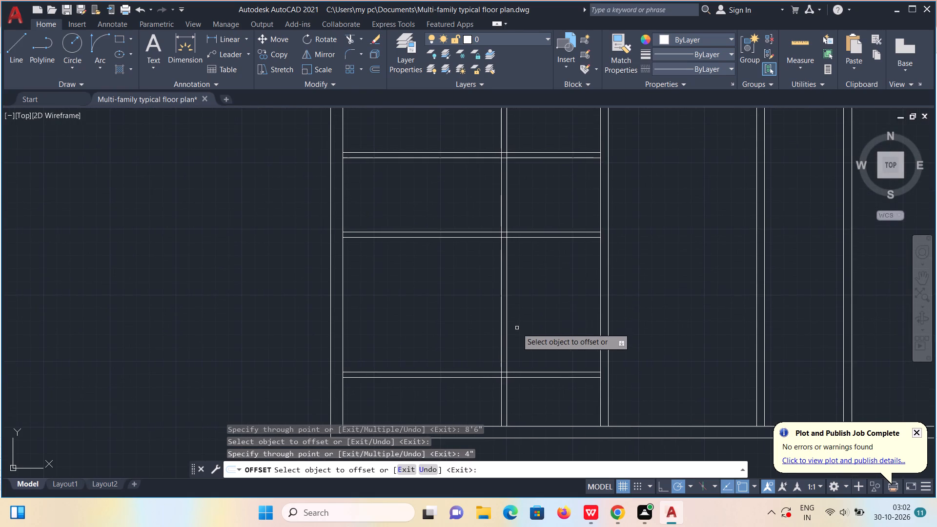
{"action": "middle_click_drag", "start_coordinate": [513, 370], "coordinate": [542, 511]}
{"action": "scroll", "coordinate": [542, 511], "scroll_direction": "up", "scroll_amount": 1}
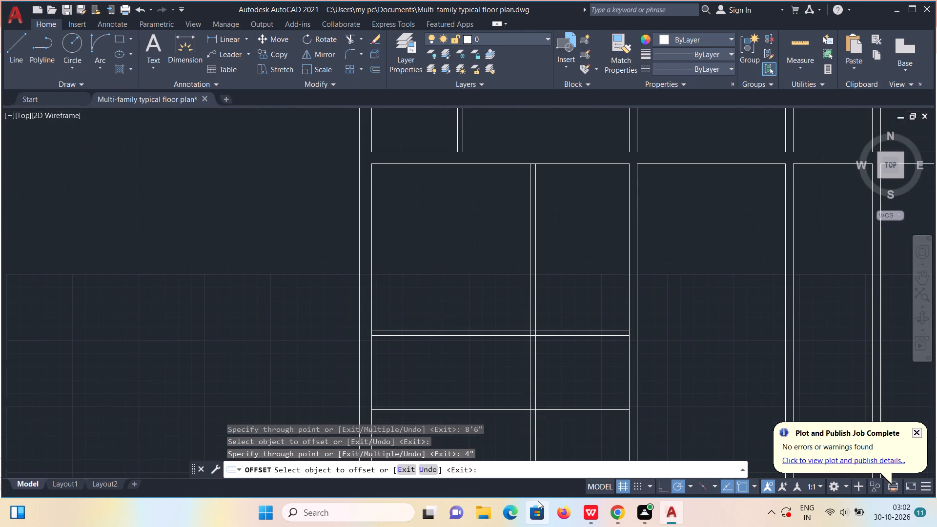
{"action": "scroll", "coordinate": [537, 473], "scroll_direction": "down", "scroll_amount": 2}
{"action": "left_click", "coordinate": [350, 36]}
{"action": "left_click_drag", "start_coordinate": [469, 263], "coordinate": [568, 284]}
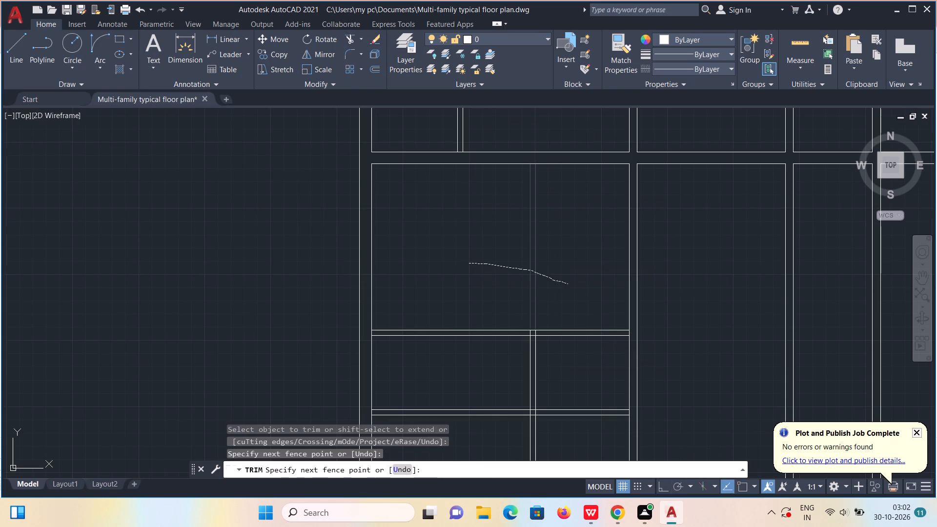
{"action": "left_click_drag", "start_coordinate": [486, 374], "coordinate": [560, 379]}
{"action": "left_click_drag", "start_coordinate": [514, 433], "coordinate": [548, 439]}
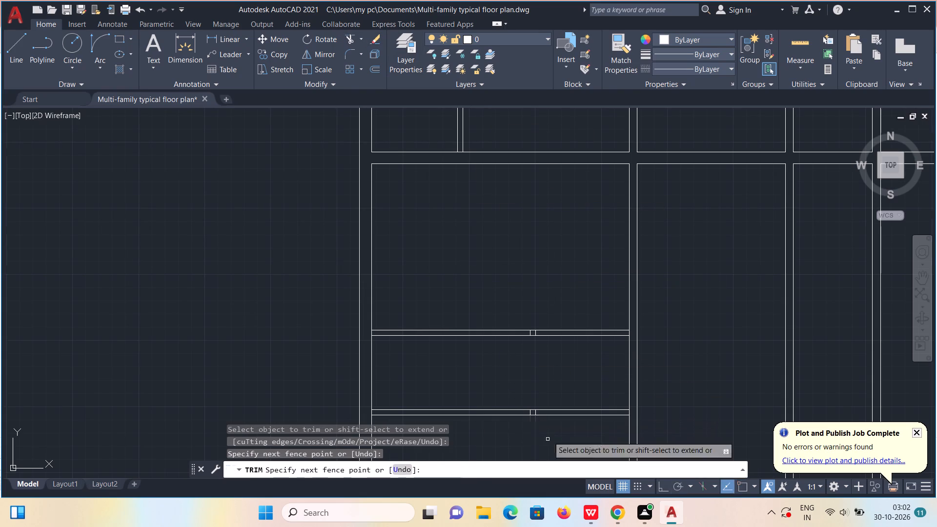
{"action": "scroll", "coordinate": [546, 414], "scroll_direction": "down", "scroll_amount": 1}
{"action": "middle_click_drag", "start_coordinate": [546, 359], "coordinate": [518, 368]}
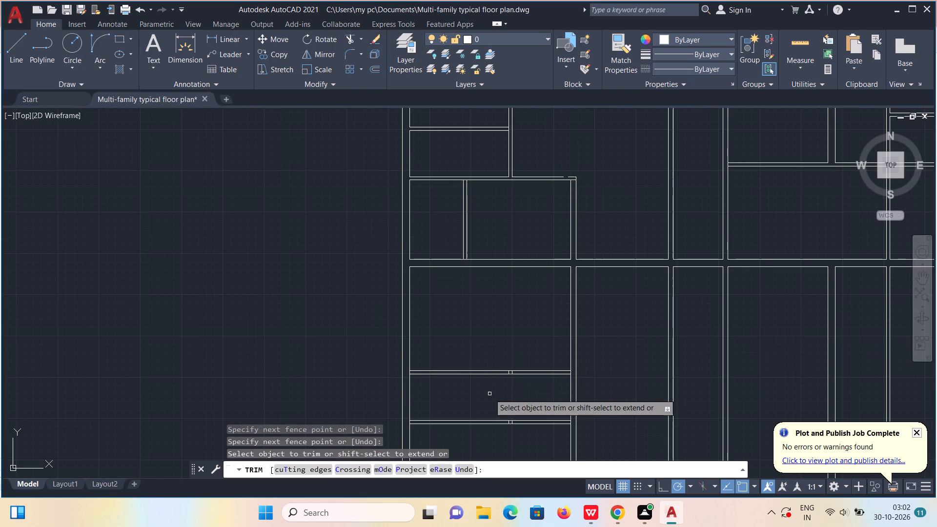
{"action": "scroll", "coordinate": [400, 379], "scroll_direction": "up", "scroll_amount": 2}
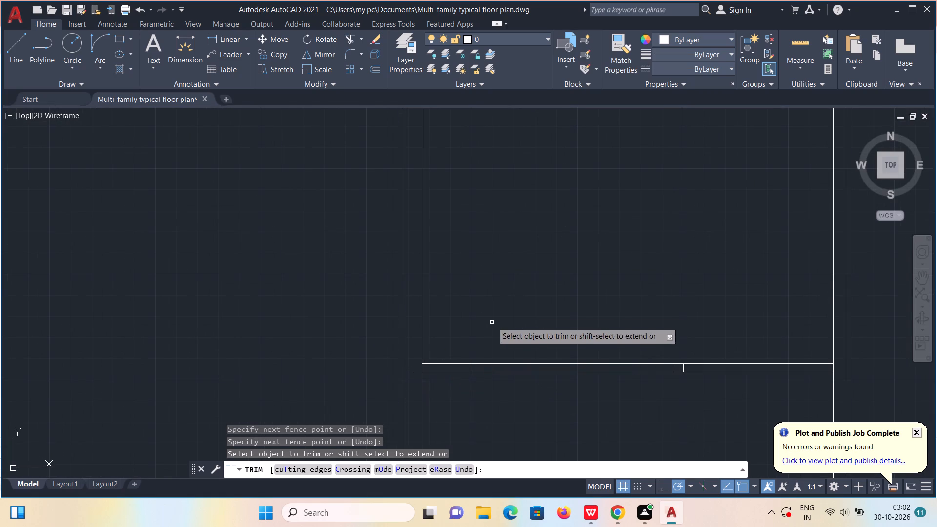
{"action": "scroll", "coordinate": [517, 290], "scroll_direction": "down", "scroll_amount": 1}
{"action": "key", "text": "Escape"}
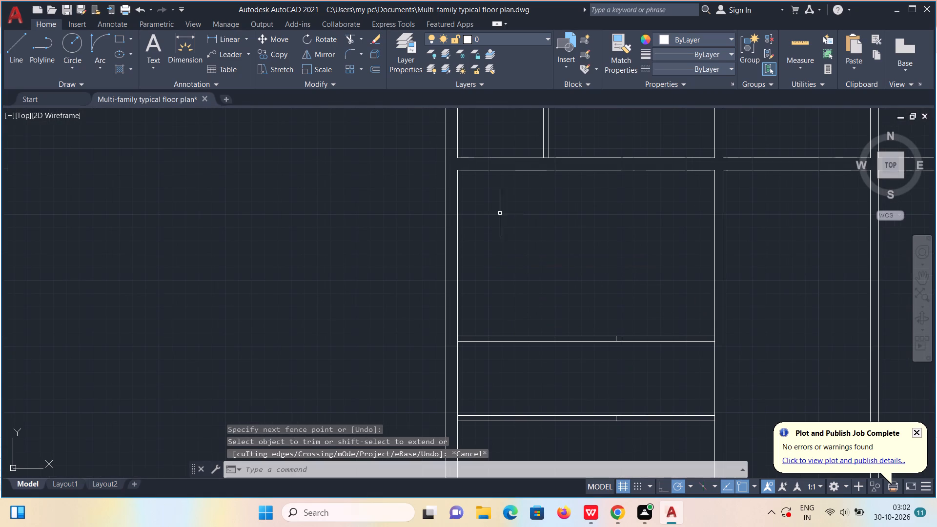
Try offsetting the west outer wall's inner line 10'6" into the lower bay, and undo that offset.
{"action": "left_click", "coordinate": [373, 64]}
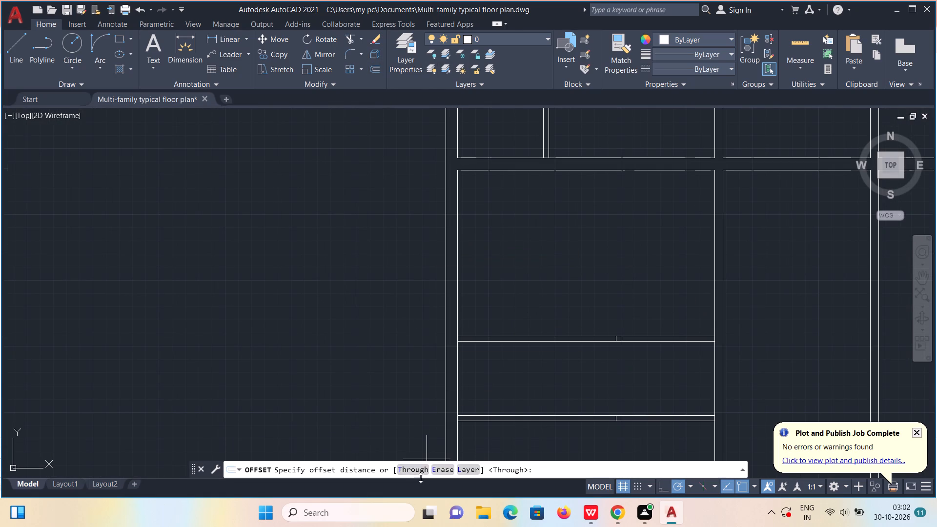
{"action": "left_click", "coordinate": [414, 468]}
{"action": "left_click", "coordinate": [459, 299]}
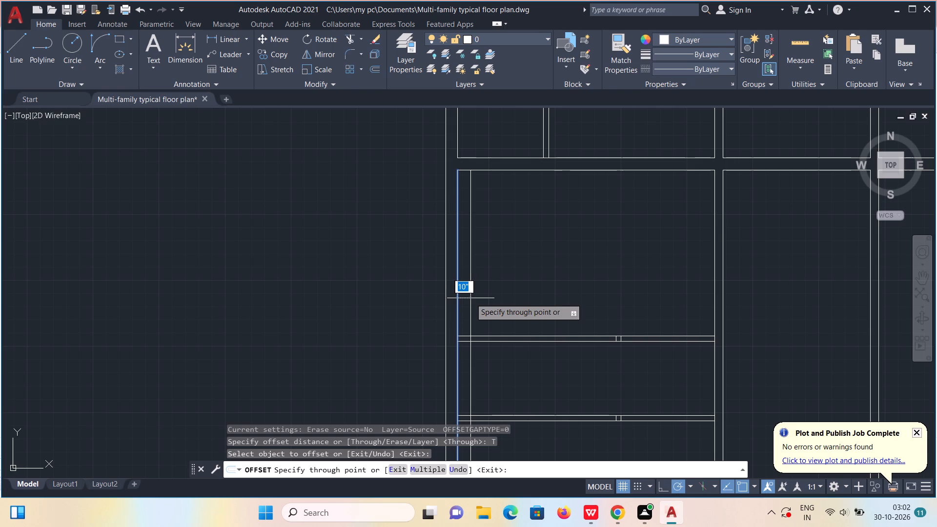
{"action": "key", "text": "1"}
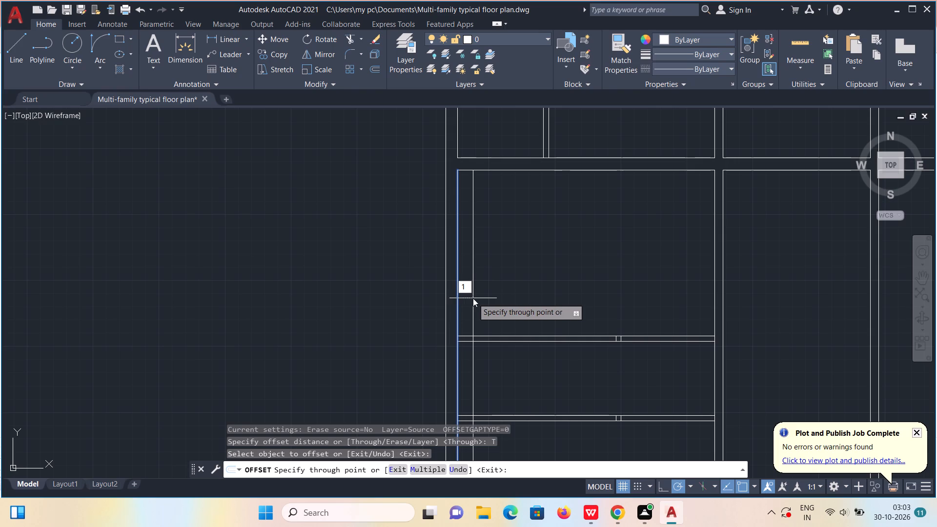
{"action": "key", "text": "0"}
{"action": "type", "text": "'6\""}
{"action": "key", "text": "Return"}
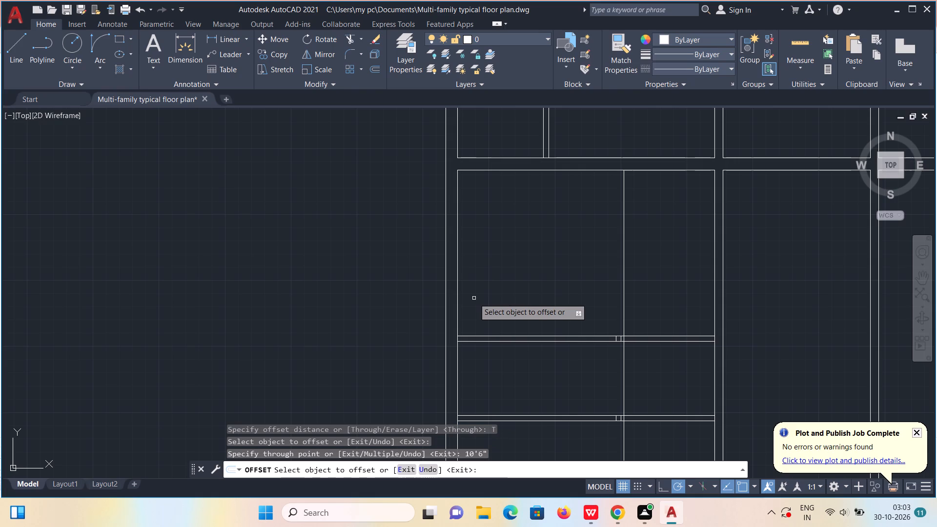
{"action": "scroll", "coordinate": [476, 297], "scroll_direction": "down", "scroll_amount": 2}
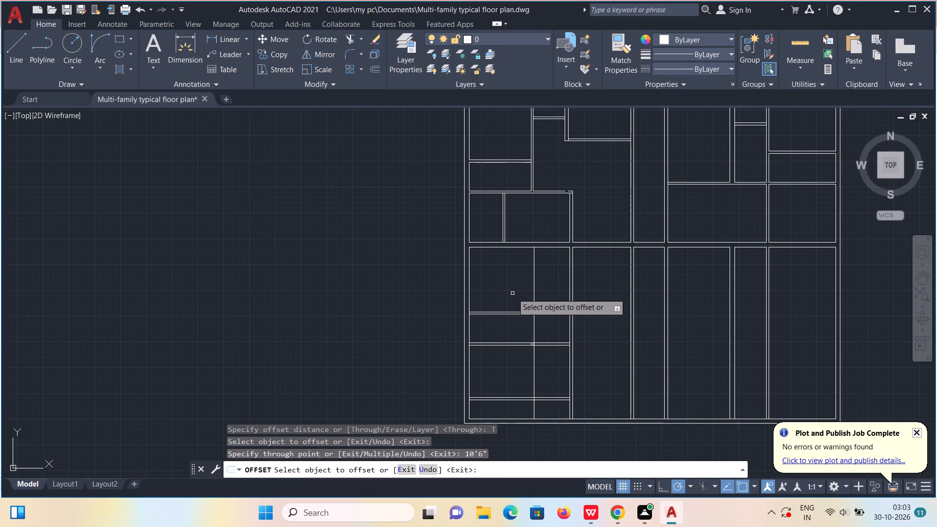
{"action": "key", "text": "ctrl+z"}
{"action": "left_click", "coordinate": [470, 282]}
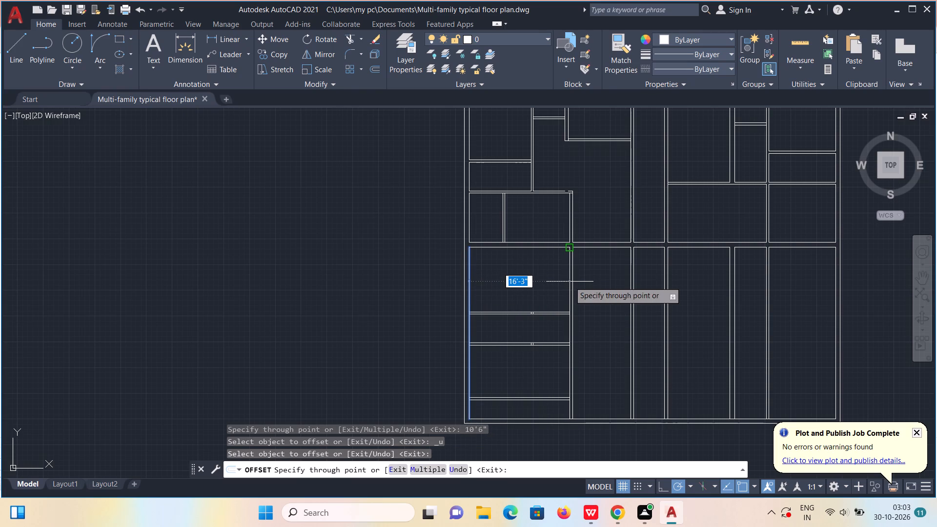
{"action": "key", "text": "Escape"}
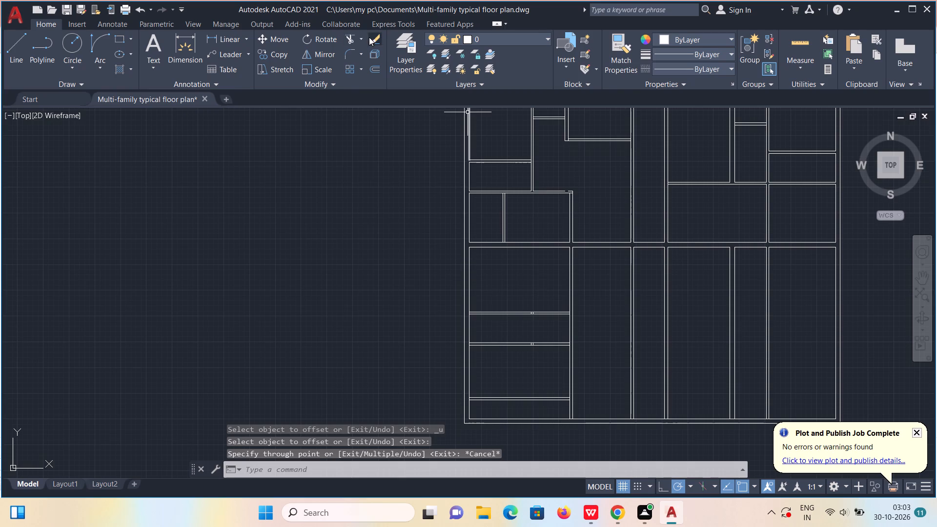
Trim the west wall's inner line where the three horizontal partitions meet it, opening each junction.
{"action": "left_click", "coordinate": [353, 38]}
{"action": "scroll", "coordinate": [457, 300], "scroll_direction": "up", "scroll_amount": 2}
{"action": "middle_click_drag", "start_coordinate": [471, 316], "coordinate": [411, 147]}
{"action": "scroll", "coordinate": [416, 156], "scroll_direction": "up", "scroll_amount": 3}
{"action": "left_click_drag", "start_coordinate": [429, 160], "coordinate": [442, 162]}
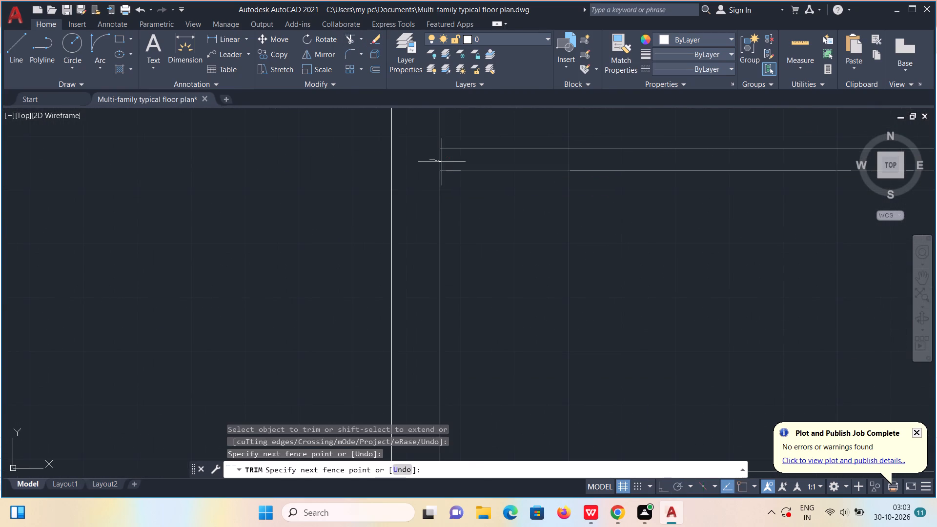
{"action": "left_click_drag", "start_coordinate": [442, 162], "coordinate": [443, 162]}
{"action": "scroll", "coordinate": [443, 162], "scroll_direction": "down", "scroll_amount": 2}
{"action": "scroll", "coordinate": [439, 280], "scroll_direction": "up", "scroll_amount": 3}
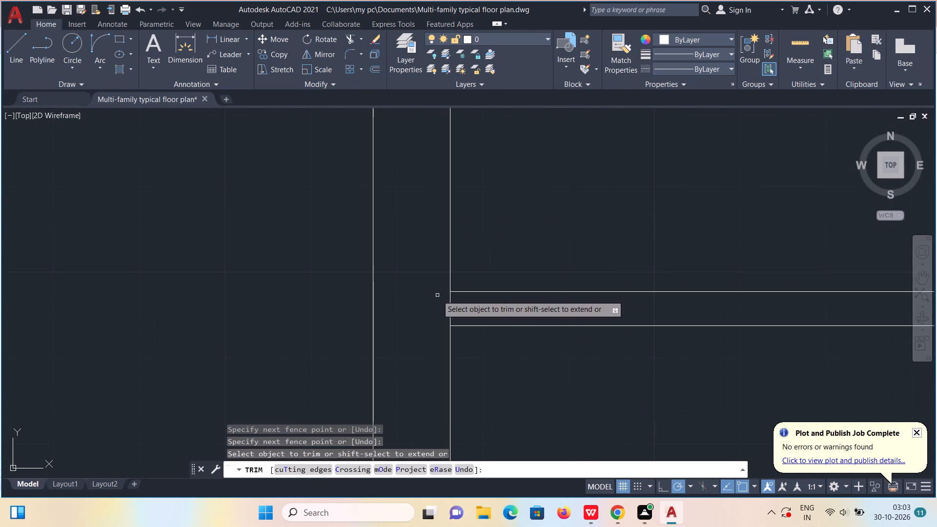
{"action": "left_click_drag", "start_coordinate": [438, 298], "coordinate": [462, 304]}
{"action": "scroll", "coordinate": [462, 304], "scroll_direction": "down", "scroll_amount": 6}
{"action": "scroll", "coordinate": [467, 373], "scroll_direction": "up", "scroll_amount": 6}
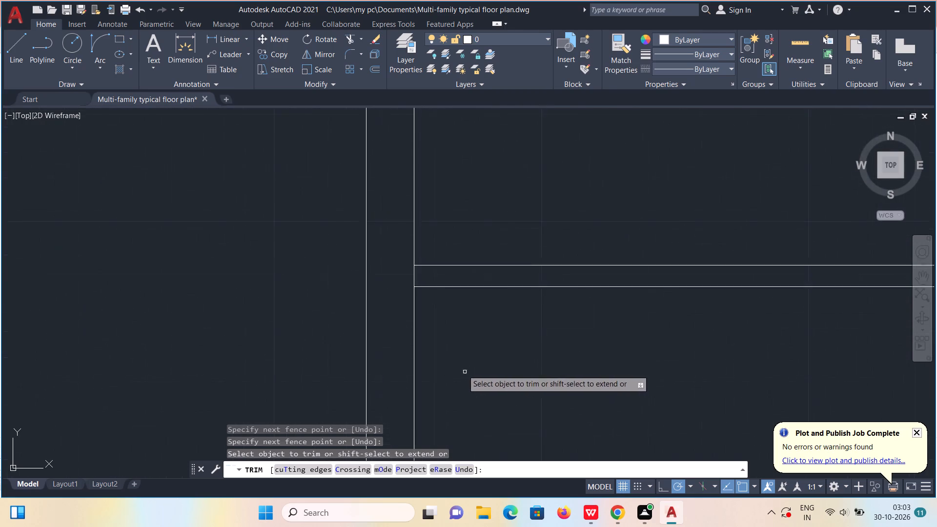
{"action": "left_click_drag", "start_coordinate": [379, 221], "coordinate": [395, 223]}
{"action": "scroll", "coordinate": [395, 223], "scroll_direction": "down", "scroll_amount": 2}
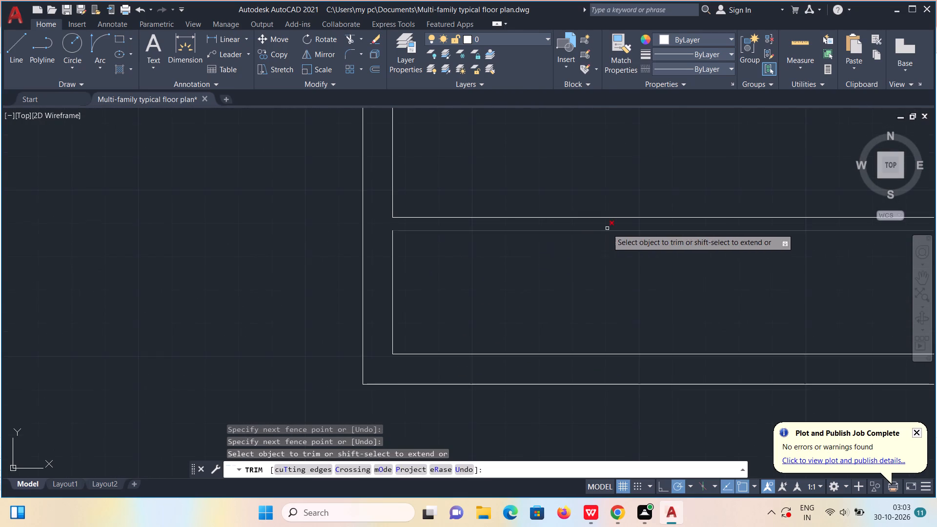
Trim the leftover vertical stubs inside the upper two horizontal partitions of the westernmost lower bay.
{"action": "scroll", "coordinate": [607, 228], "scroll_direction": "down", "scroll_amount": 2}
{"action": "scroll", "coordinate": [668, 169], "scroll_direction": "down", "scroll_amount": 2}
{"action": "middle_click_drag", "start_coordinate": [663, 206], "coordinate": [634, 320]}
{"action": "scroll", "coordinate": [647, 256], "scroll_direction": "up", "scroll_amount": 4}
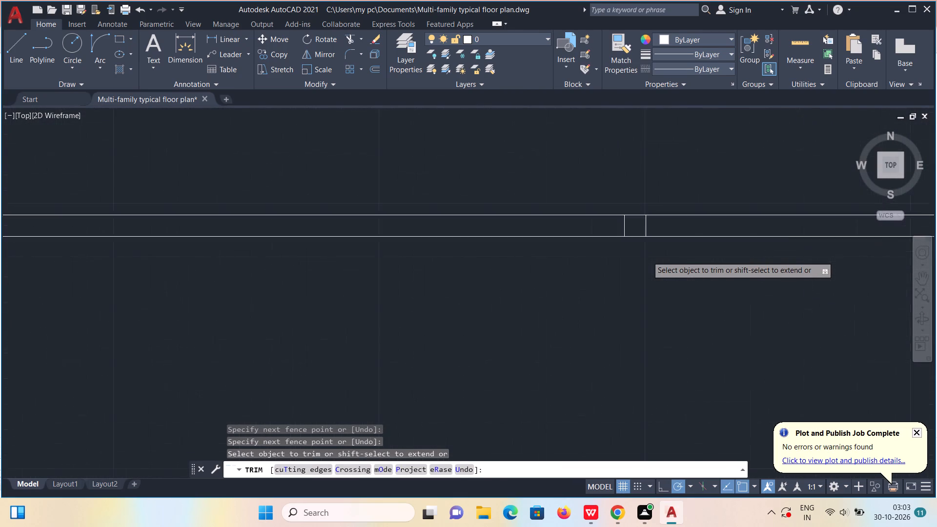
{"action": "scroll", "coordinate": [647, 256], "scroll_direction": "up", "scroll_amount": 2}
{"action": "left_click_drag", "start_coordinate": [579, 204], "coordinate": [654, 210]}
{"action": "scroll", "coordinate": [650, 202], "scroll_direction": "down", "scroll_amount": 3}
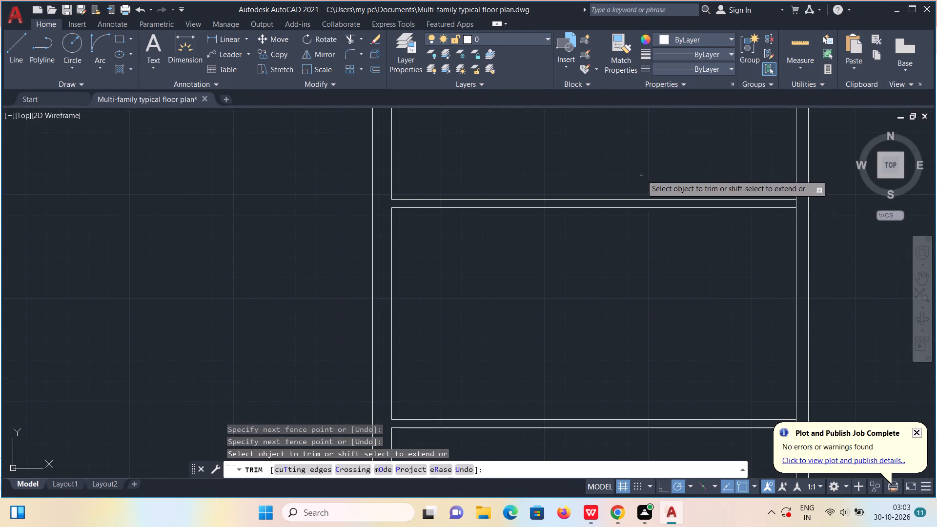
{"action": "middle_click_drag", "start_coordinate": [637, 199], "coordinate": [614, 429]}
{"action": "scroll", "coordinate": [621, 304], "scroll_direction": "up", "scroll_amount": 2}
{"action": "left_click_drag", "start_coordinate": [606, 315], "coordinate": [645, 319]}
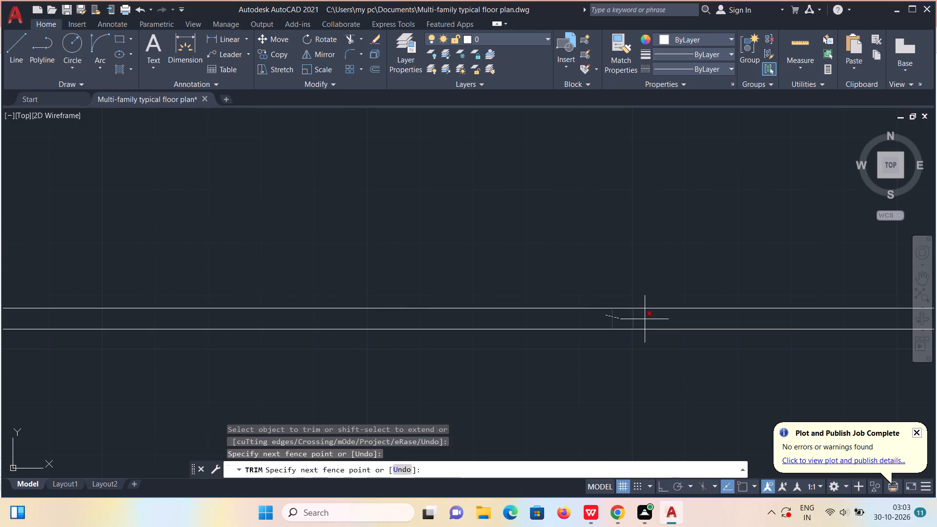
{"action": "left_click_drag", "start_coordinate": [645, 319], "coordinate": [649, 319]}
{"action": "scroll", "coordinate": [644, 321], "scroll_direction": "down", "scroll_amount": 5}
{"action": "key", "text": "Escape"}
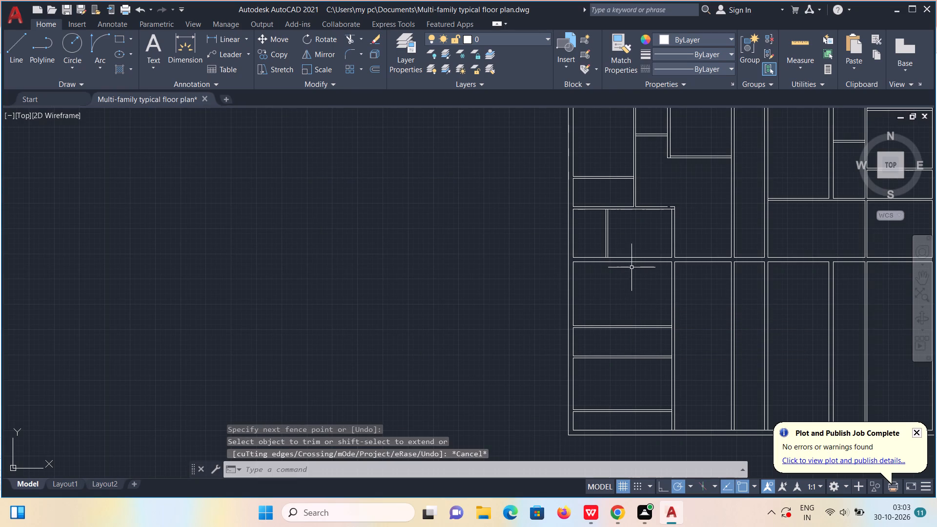
Offset the west wall's inner line between the first and second partitions 10' inward, and offset the result 4" to form a vertical partition.
{"action": "scroll", "coordinate": [664, 265], "scroll_direction": "up", "scroll_amount": 1}
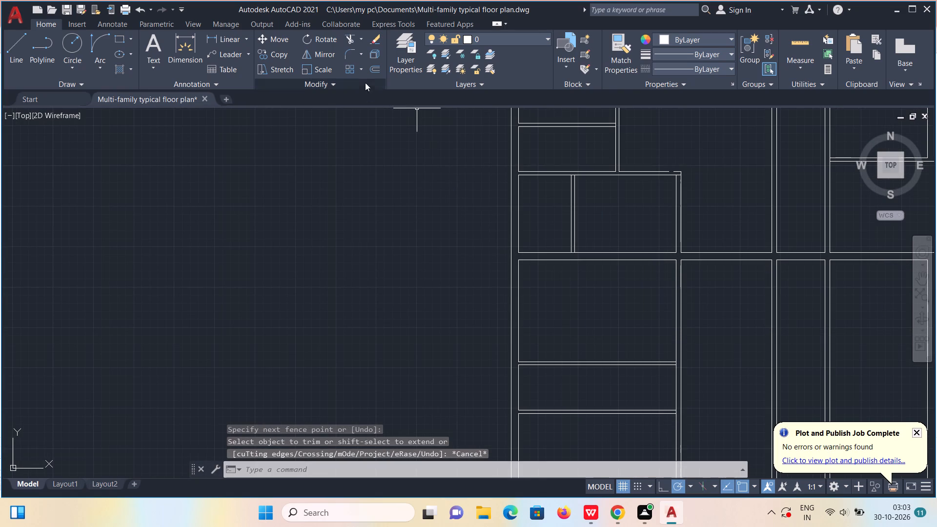
{"action": "left_click", "coordinate": [371, 70]}
{"action": "left_click", "coordinate": [414, 466]}
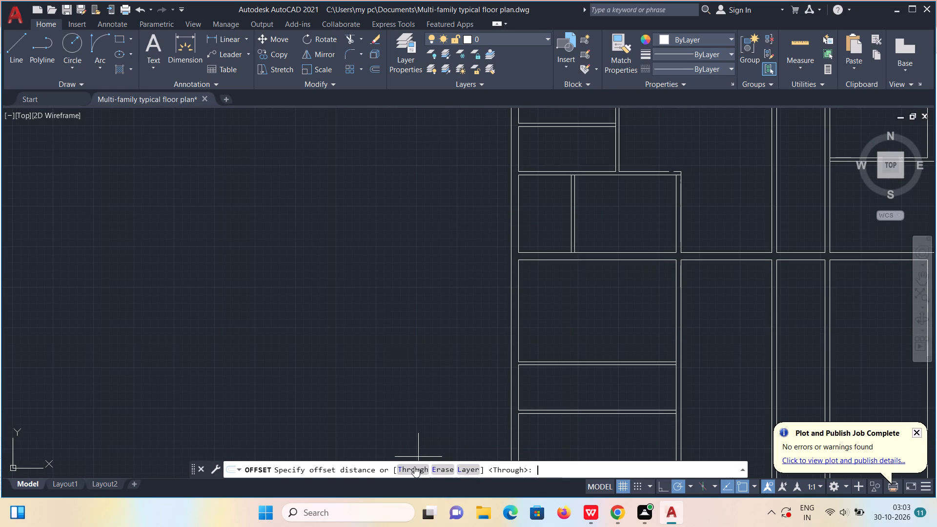
{"action": "scroll", "coordinate": [524, 379], "scroll_direction": "up", "scroll_amount": 1}
{"action": "left_click", "coordinate": [515, 386]}
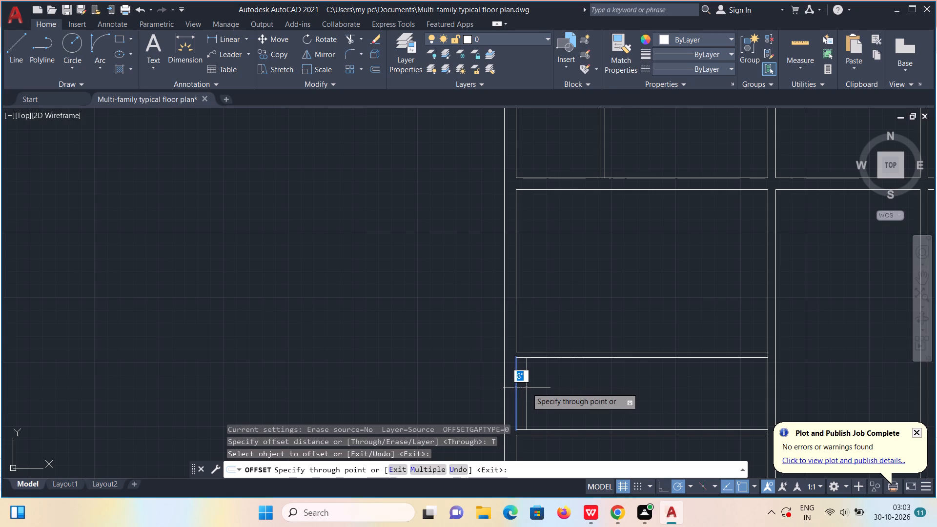
{"action": "type", "text": "10'"}
{"action": "key", "text": "Return"}
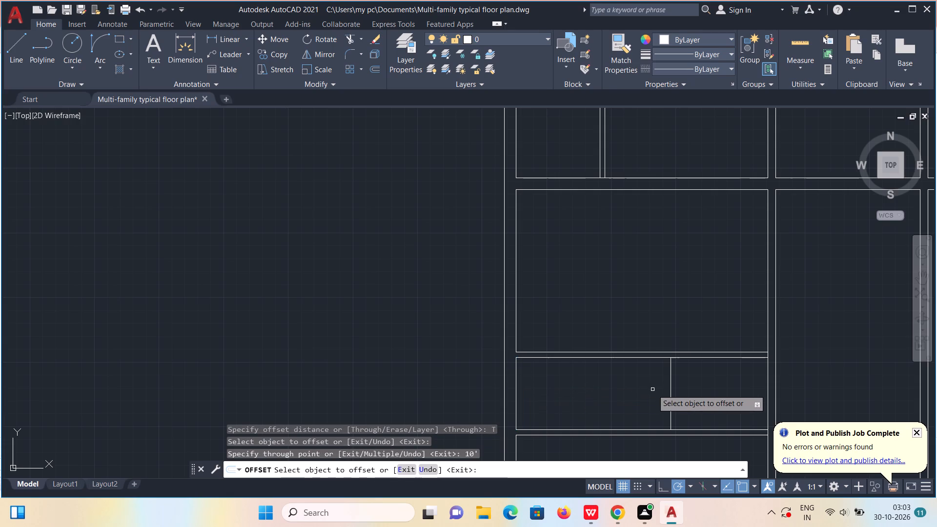
{"action": "left_click", "coordinate": [669, 391]}
{"action": "left_click", "coordinate": [671, 394]}
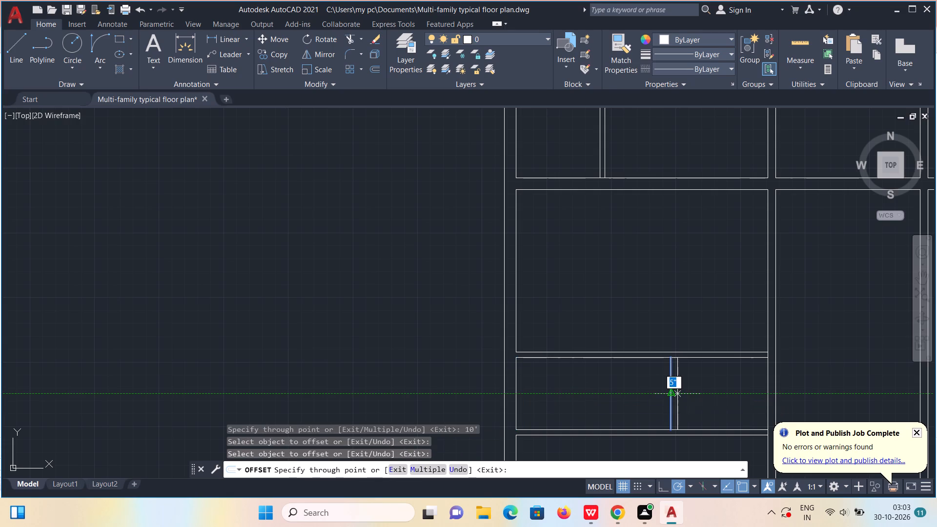
{"action": "type", "text": "4\""}
{"action": "key", "text": "Return"}
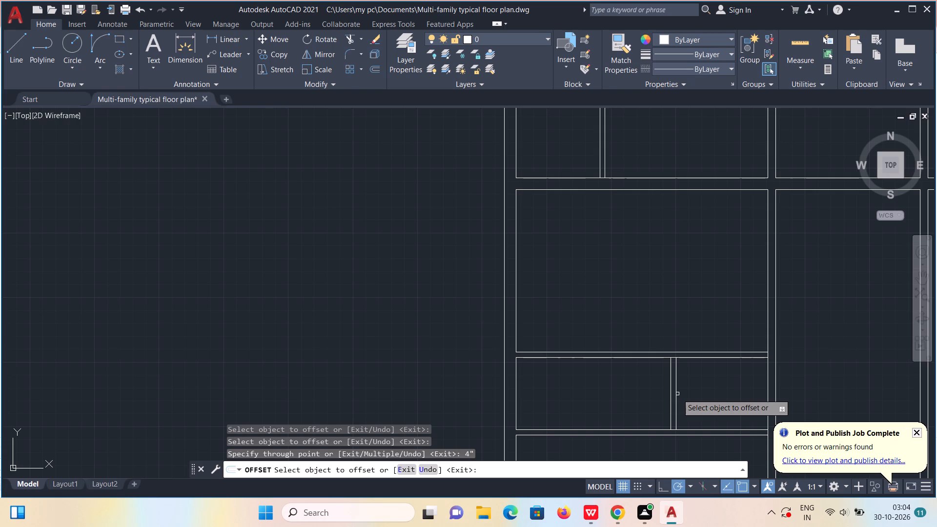
Offset the west wall's inner line between the second and third partitions 10' inward, and offset the result 4" to form a vertical partition.
{"action": "scroll", "coordinate": [612, 387], "scroll_direction": "down", "scroll_amount": 1}
{"action": "middle_click_drag", "start_coordinate": [607, 383], "coordinate": [526, 230]}
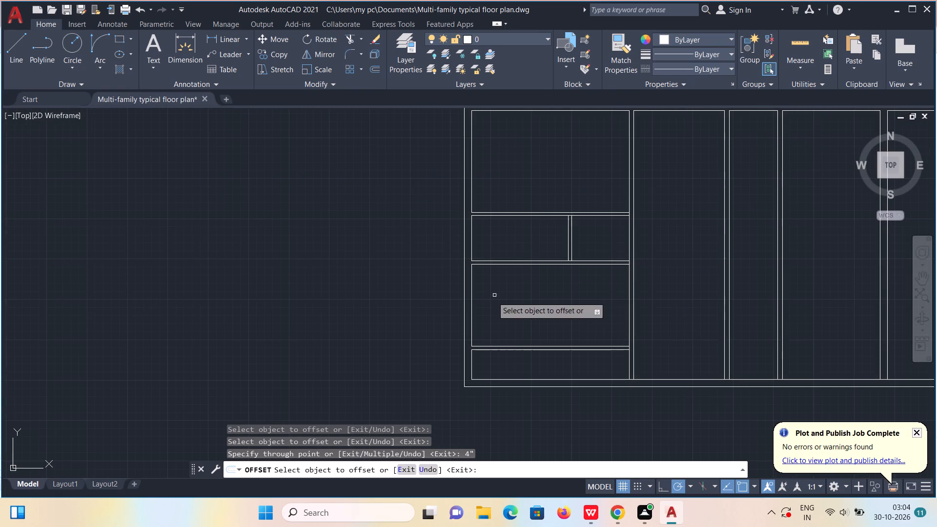
{"action": "left_click", "coordinate": [472, 311]}
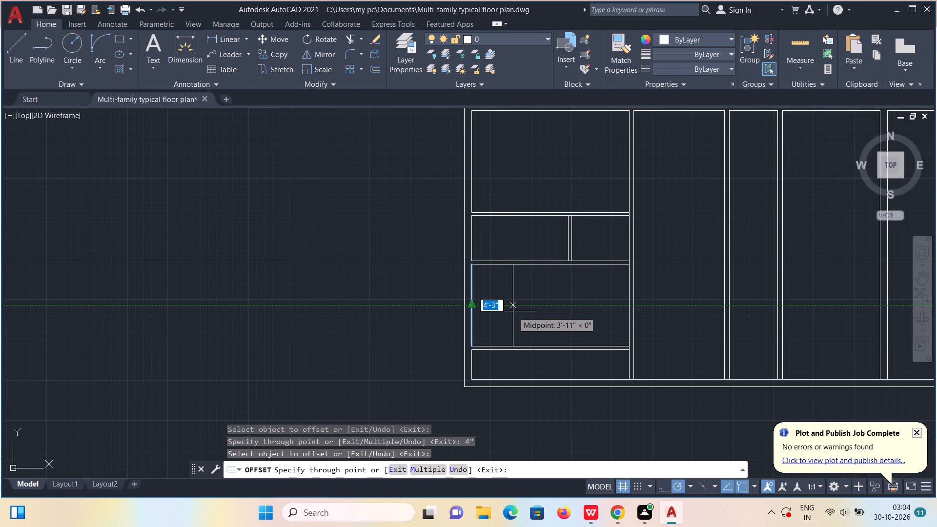
{"action": "type", "text": "10'"}
{"action": "key", "text": "Return"}
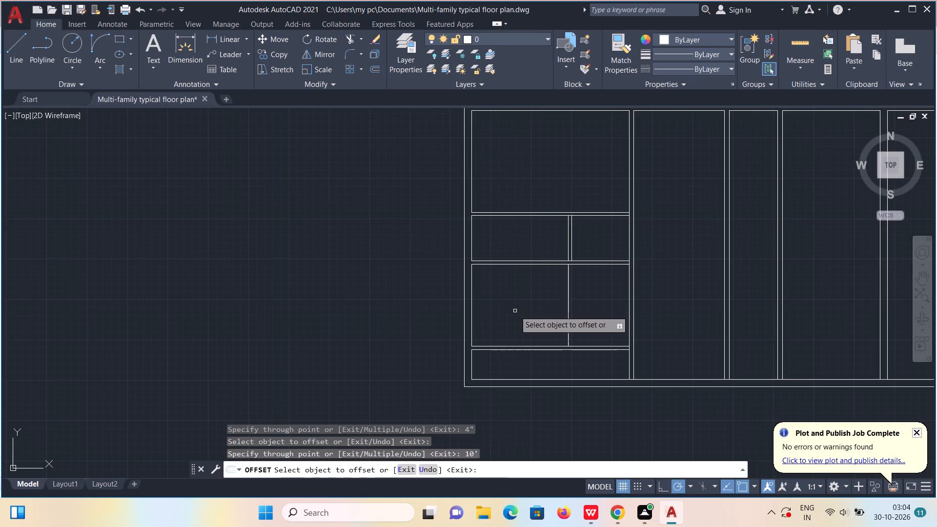
{"action": "left_click", "coordinate": [568, 307]}
{"action": "type", "text": "4\""}
{"action": "key", "text": "Return"}
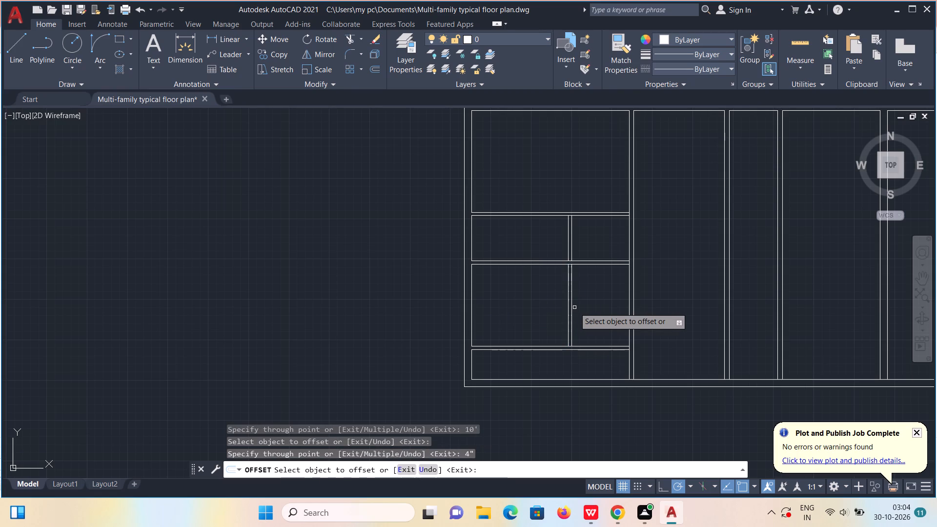
{"action": "middle_click_drag", "start_coordinate": [583, 294], "coordinate": [430, 285]}
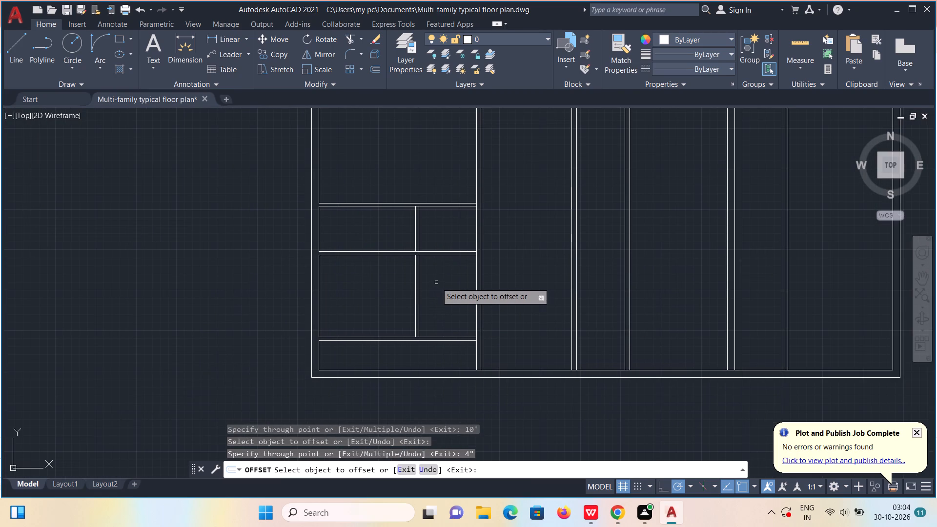
Extend the east line of the westernmost lower bay's lower vertical partition down to the south wall's inner line.
{"action": "middle_click_drag", "start_coordinate": [500, 285], "coordinate": [493, 382]}
{"action": "scroll", "coordinate": [493, 382], "scroll_direction": "up", "scroll_amount": 1}
{"action": "middle_click_drag", "start_coordinate": [493, 382], "coordinate": [495, 385]}
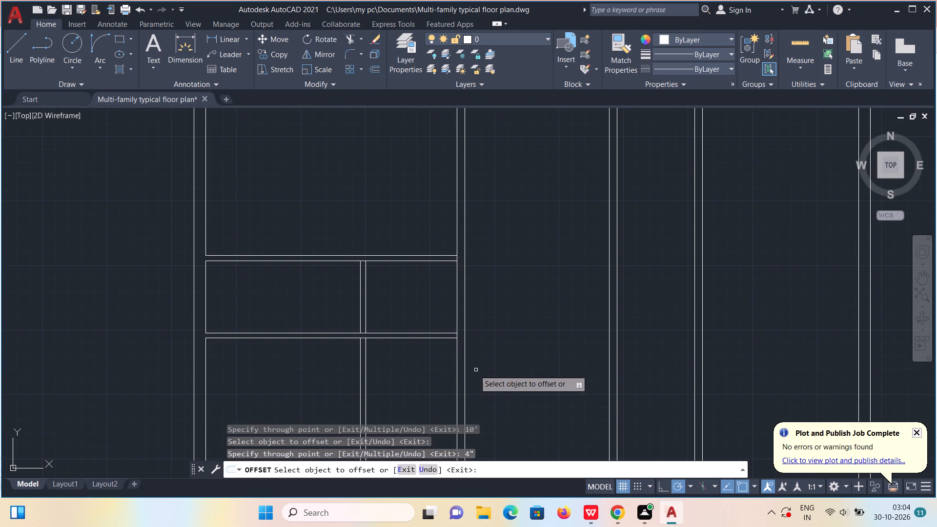
{"action": "middle_click_drag", "start_coordinate": [431, 368], "coordinate": [472, 253]}
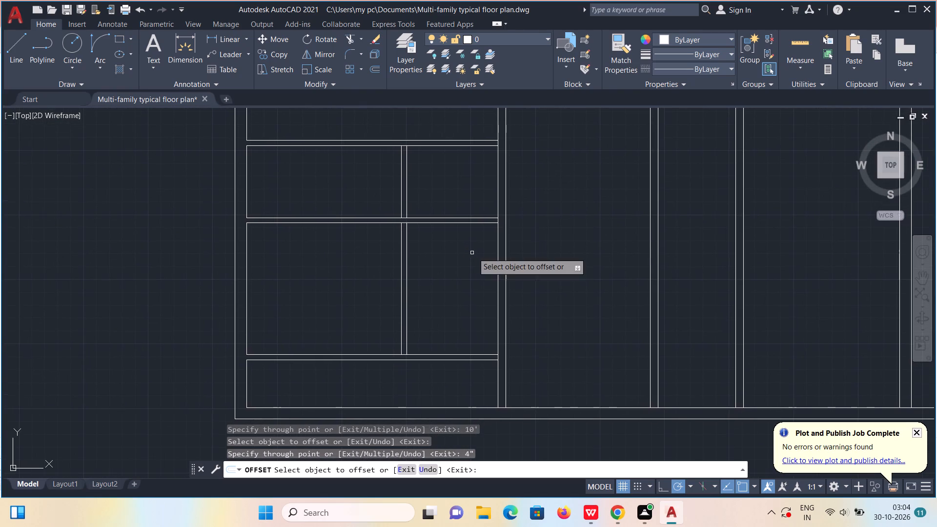
{"action": "left_click", "coordinate": [364, 40]}
{"action": "left_click", "coordinate": [360, 79]}
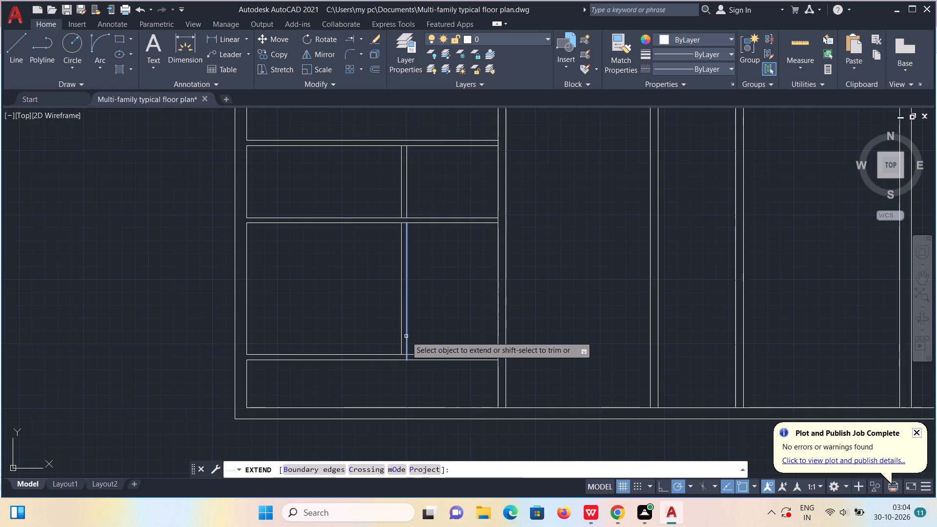
{"action": "left_click", "coordinate": [406, 338]}
{"action": "left_click", "coordinate": [406, 343]}
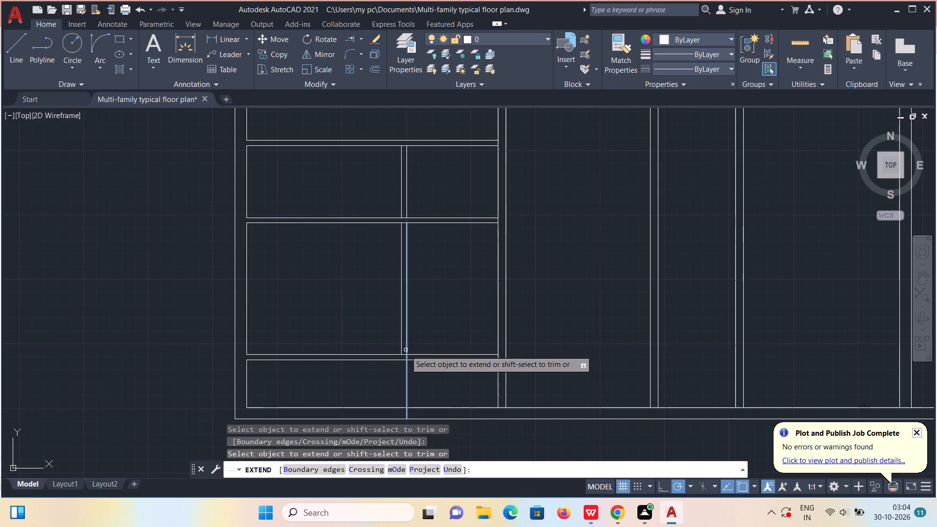
{"action": "key", "text": "Escape"}
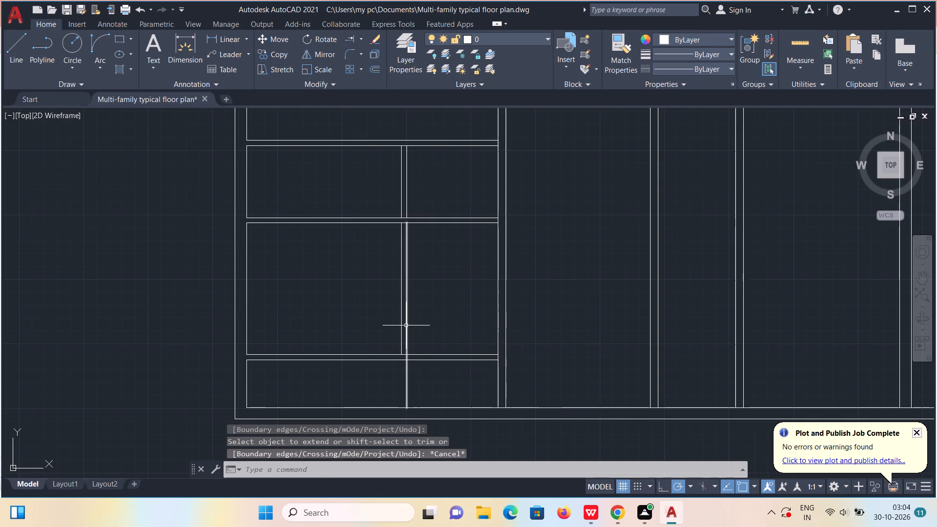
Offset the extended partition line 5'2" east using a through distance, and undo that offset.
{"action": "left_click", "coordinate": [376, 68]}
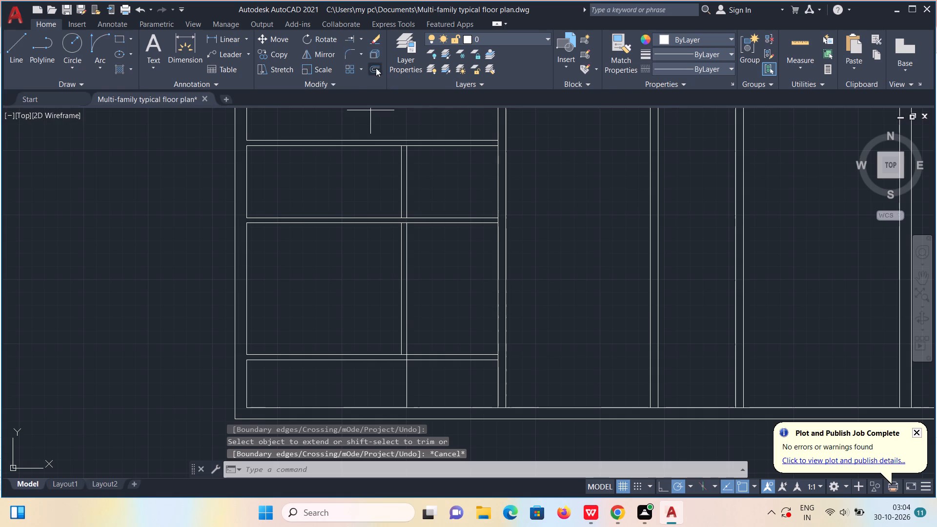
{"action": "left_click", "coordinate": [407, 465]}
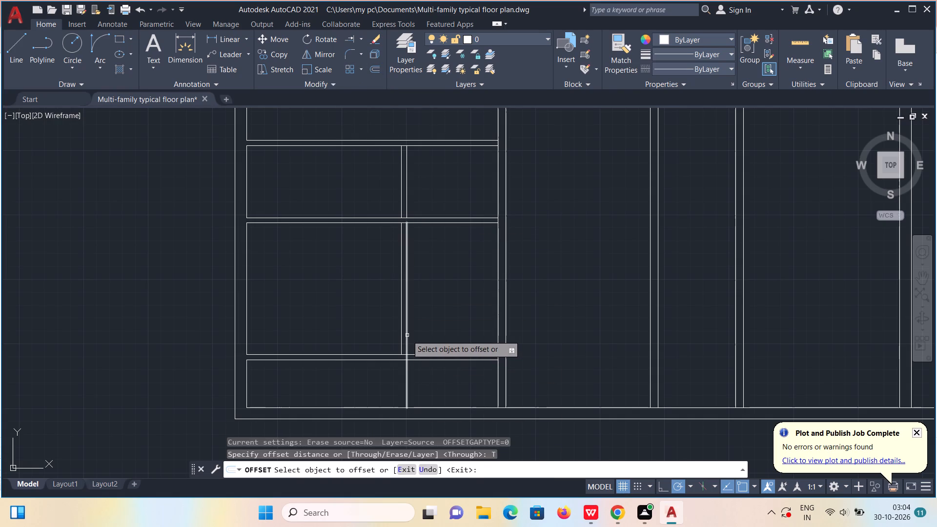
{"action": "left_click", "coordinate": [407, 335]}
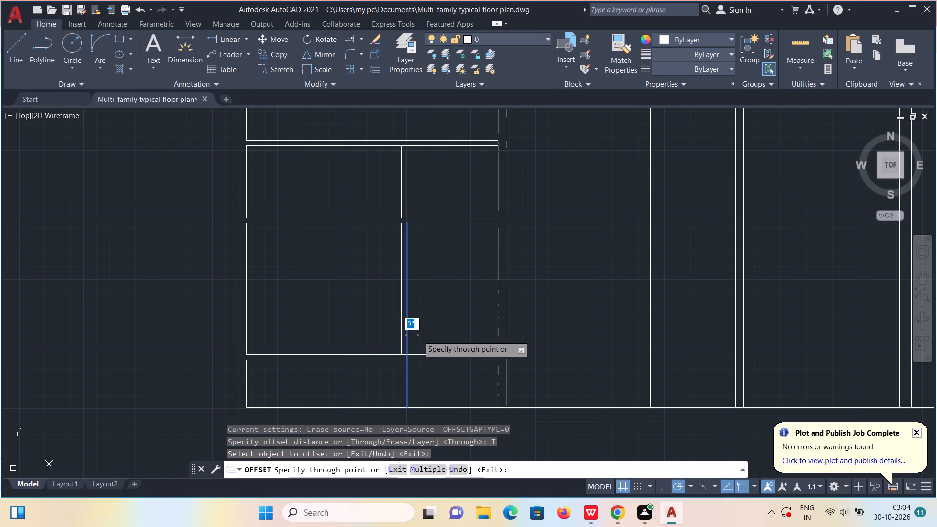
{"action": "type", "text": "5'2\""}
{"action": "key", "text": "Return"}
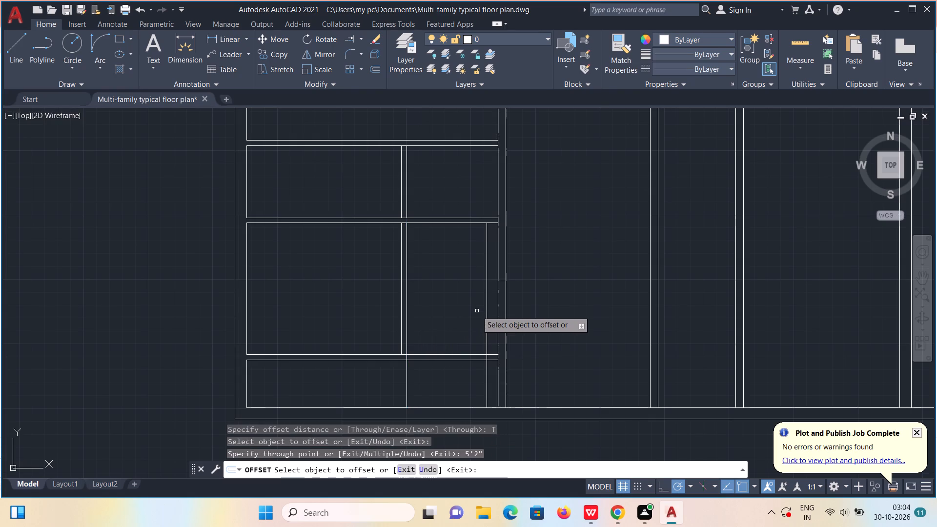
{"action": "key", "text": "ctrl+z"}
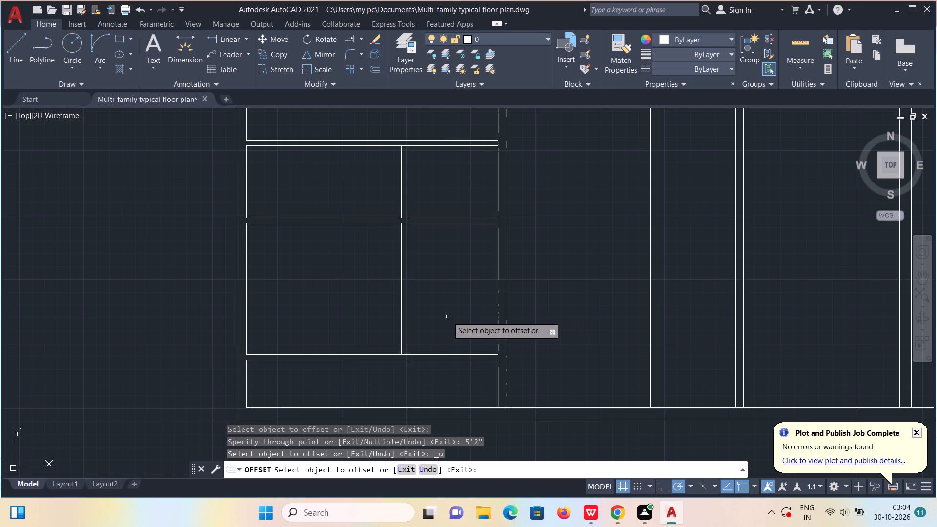
Trim the third horizontal partition east of the extended line, and open the south wall's inner line at the bay's east partition.
{"action": "left_click", "coordinate": [360, 38]}
{"action": "left_click", "coordinate": [375, 59]}
{"action": "left_click_drag", "start_coordinate": [460, 322], "coordinate": [461, 370]}
{"action": "scroll", "coordinate": [487, 405], "scroll_direction": "up", "scroll_amount": 2}
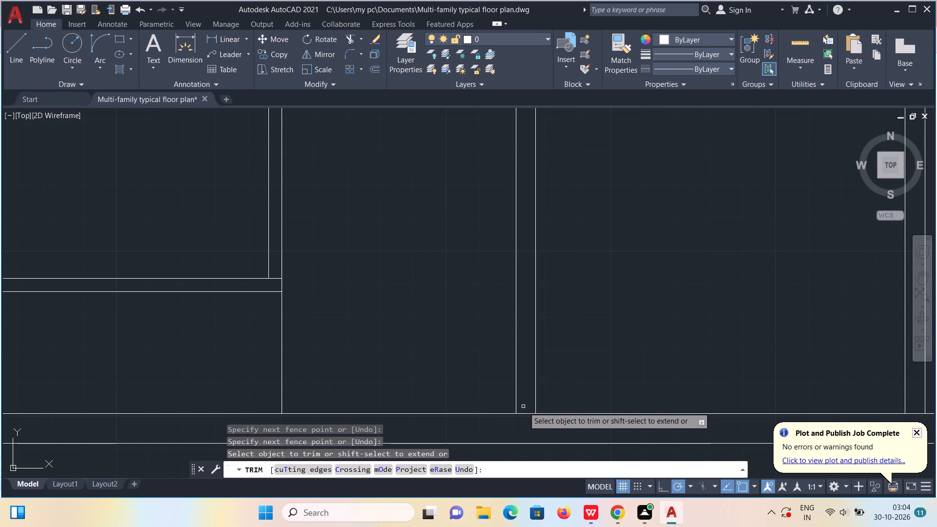
{"action": "left_click_drag", "start_coordinate": [527, 410], "coordinate": [527, 420]}
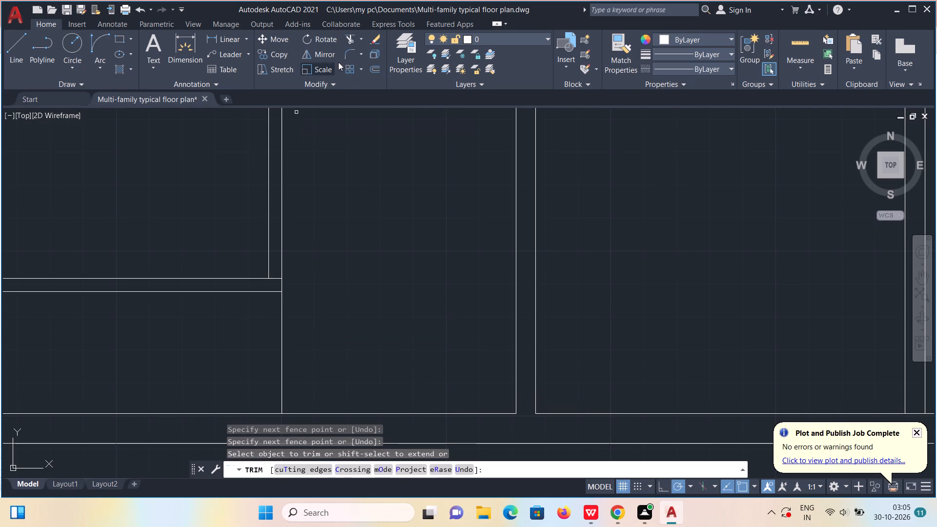
Extend the west line of the lower vertical partition down to the south wall's inner line.
{"action": "left_click", "coordinate": [364, 39]}
{"action": "left_click", "coordinate": [359, 79]}
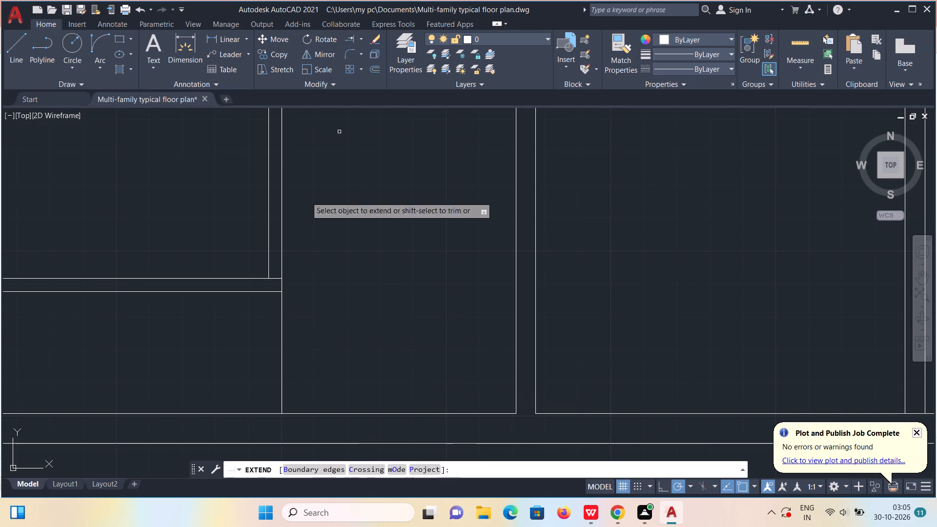
{"action": "left_click", "coordinate": [268, 268]}
{"action": "left_click", "coordinate": [269, 281]}
{"action": "scroll", "coordinate": [285, 340], "scroll_direction": "down", "scroll_amount": 1}
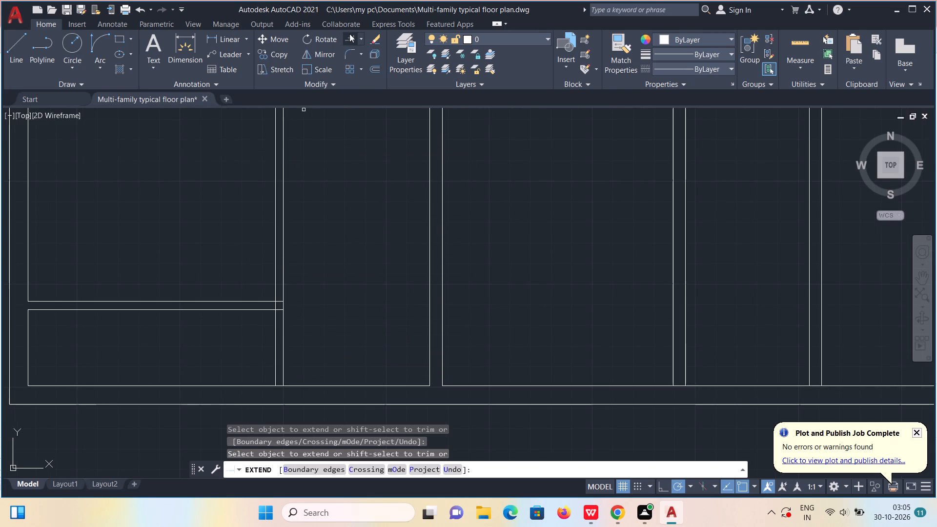
Trim the south wall's inner line between the two extended partition lines to open the junction.
{"action": "left_click", "coordinate": [360, 41]}
{"action": "left_click", "coordinate": [360, 61]}
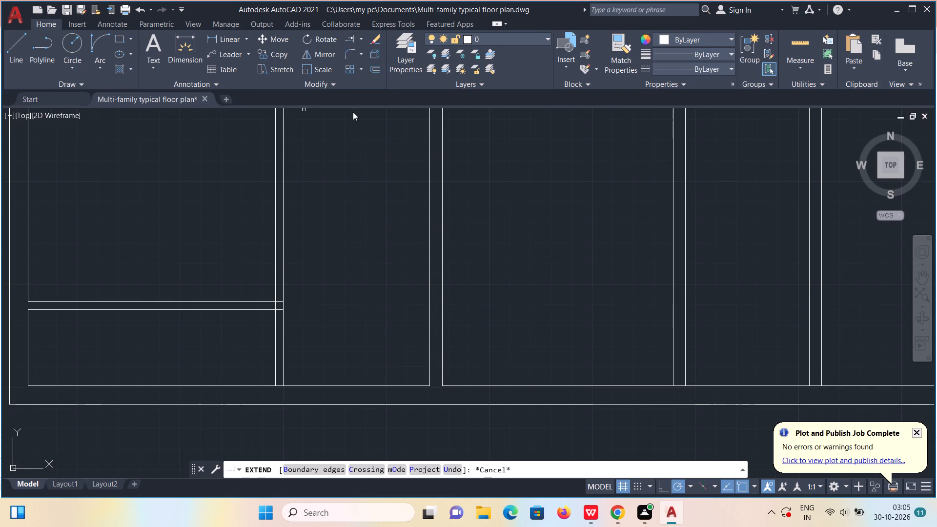
{"action": "scroll", "coordinate": [273, 369], "scroll_direction": "up", "scroll_amount": 3}
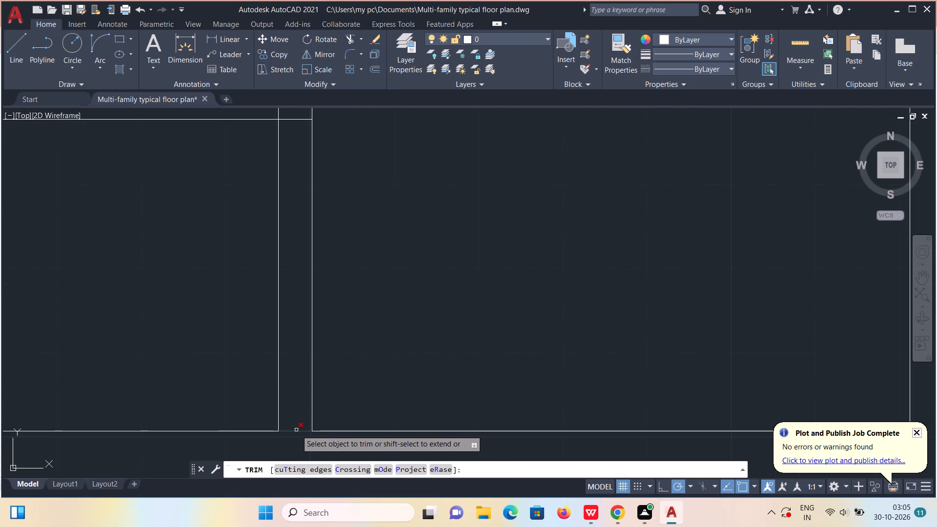
{"action": "left_click", "coordinate": [296, 430]}
{"action": "scroll", "coordinate": [296, 426], "scroll_direction": "down", "scroll_amount": 3}
{"action": "scroll", "coordinate": [333, 352], "scroll_direction": "down", "scroll_amount": 2}
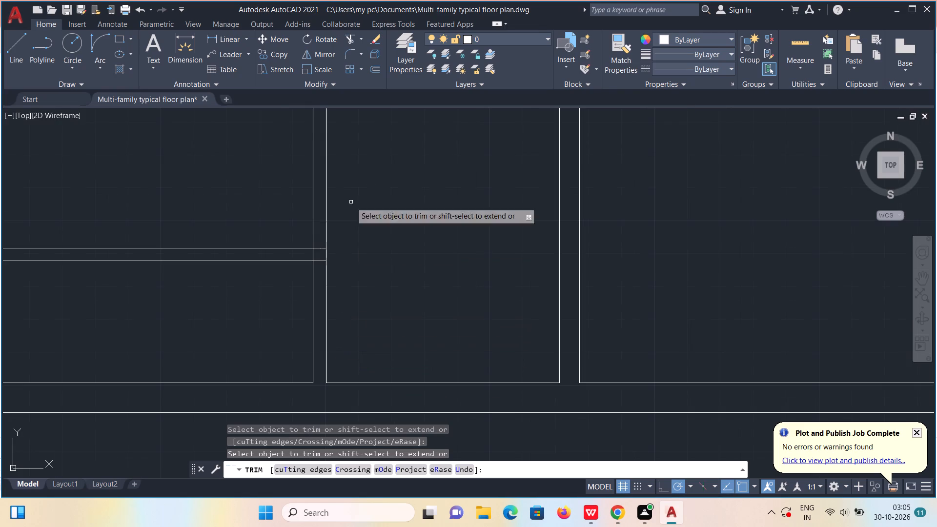
Offset the south wall's inner line east of the extended partition 8'6" north, and offset the result 4" north to form a horizontal partition.
{"action": "left_click", "coordinate": [374, 71]}
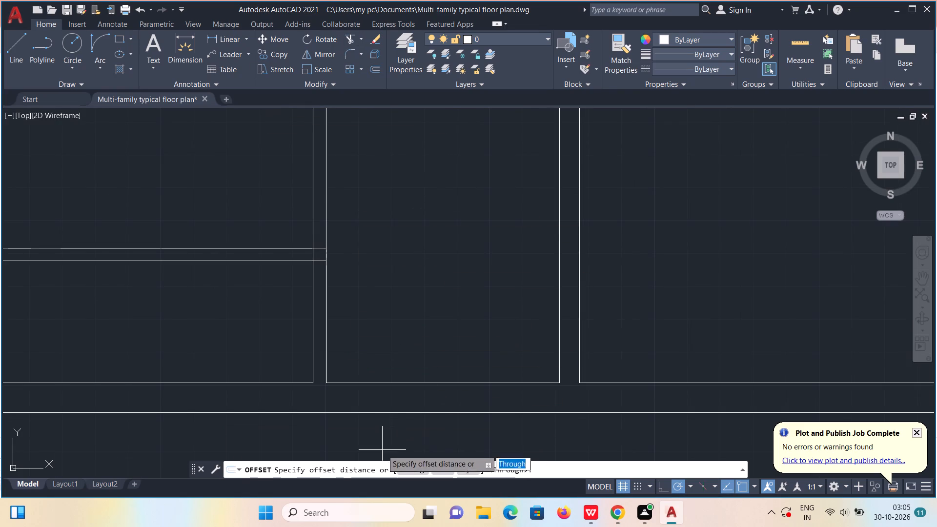
{"action": "left_click", "coordinate": [411, 471]}
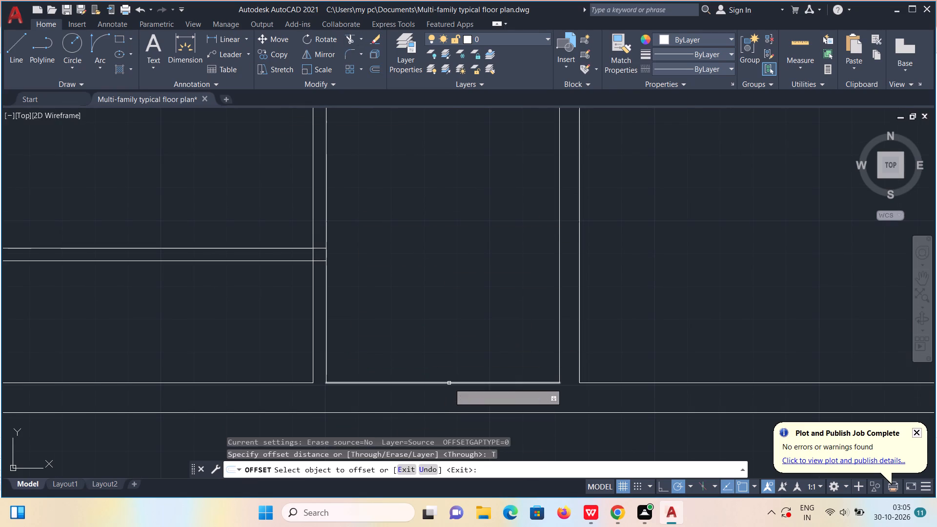
{"action": "left_click", "coordinate": [449, 383]}
{"action": "scroll", "coordinate": [446, 356], "scroll_direction": "down", "scroll_amount": 1}
{"action": "middle_click_drag", "start_coordinate": [426, 402], "coordinate": [419, 453]}
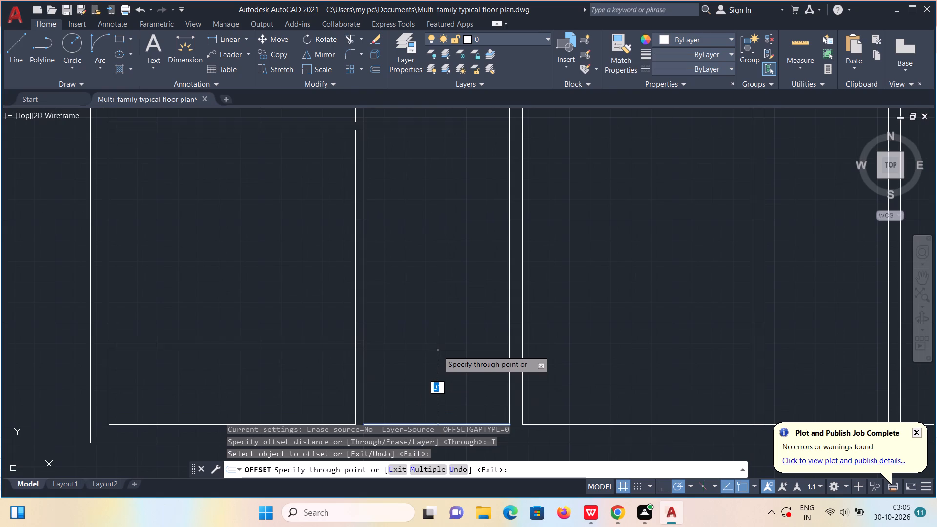
{"action": "type", "text": "8'6\""}
{"action": "key", "text": "Return"}
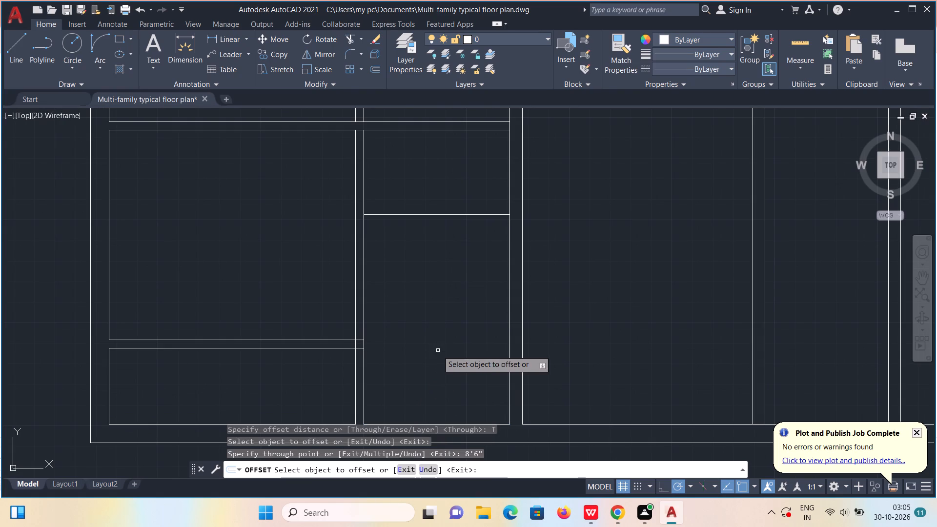
{"action": "middle_click_drag", "start_coordinate": [429, 298], "coordinate": [430, 403]}
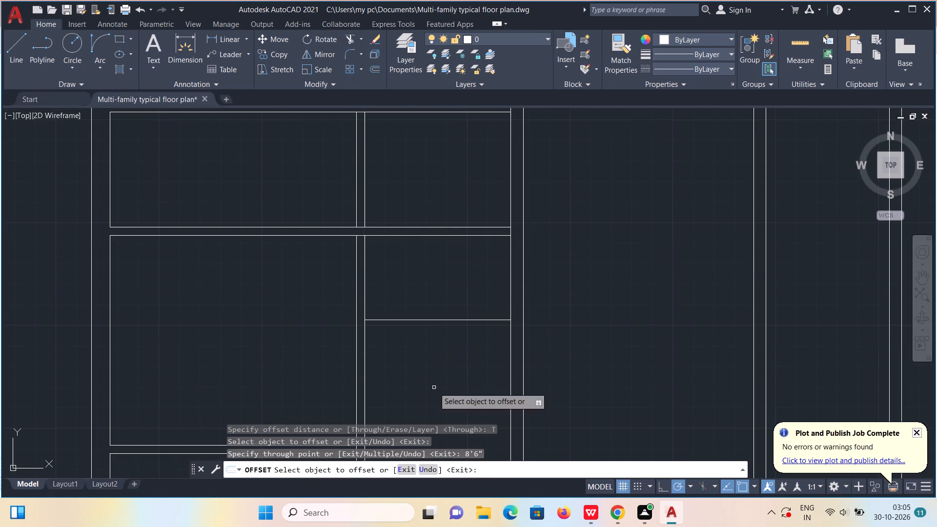
{"action": "left_click", "coordinate": [438, 320]}
{"action": "type", "text": "4\""}
{"action": "key", "text": "Return"}
{"action": "scroll", "coordinate": [438, 311], "scroll_direction": "down", "scroll_amount": 1}
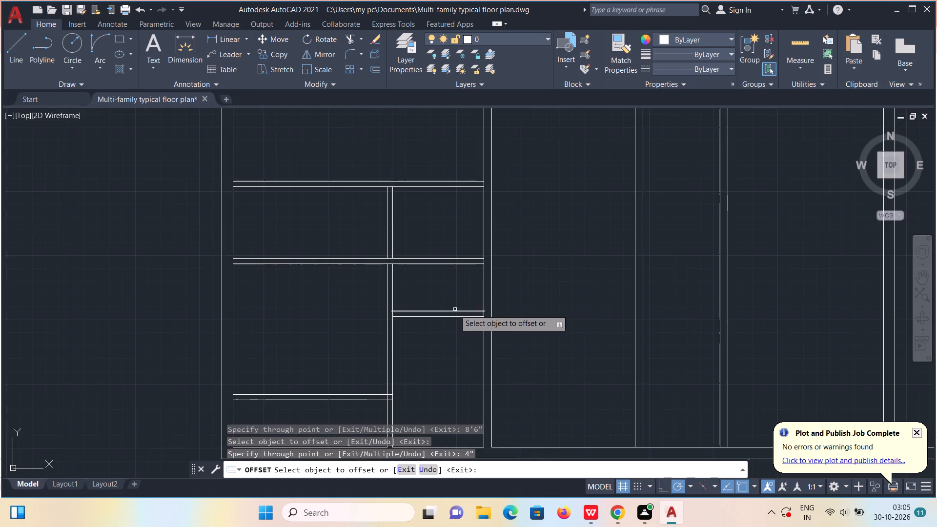
{"action": "scroll", "coordinate": [474, 302], "scroll_direction": "down", "scroll_amount": 2}
{"action": "middle_click_drag", "start_coordinate": [502, 311], "coordinate": [460, 350]}
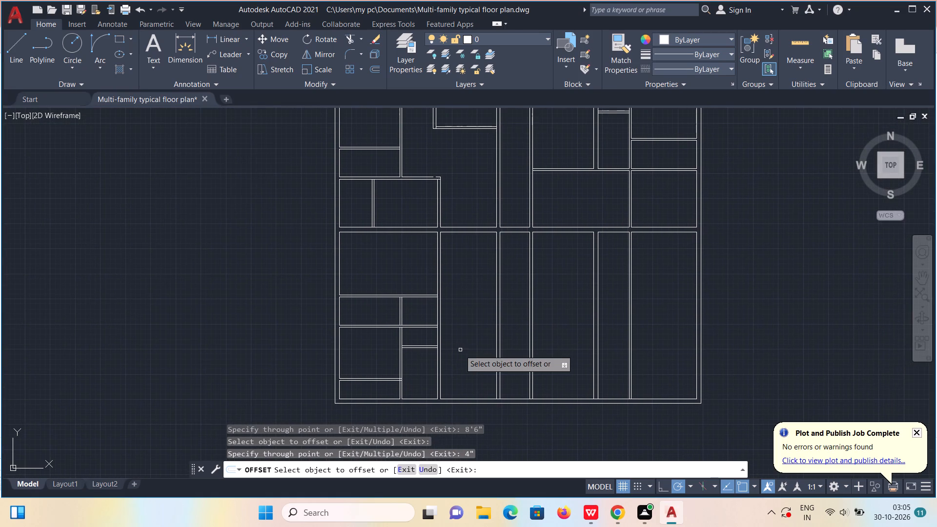
{"action": "scroll", "coordinate": [422, 299], "scroll_direction": "up", "scroll_amount": 2}
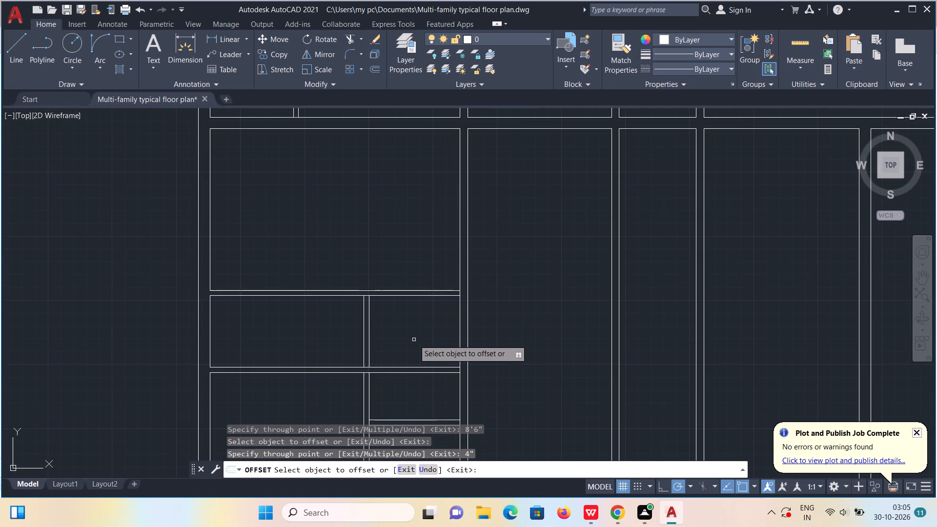
{"action": "key", "text": "Escape"}
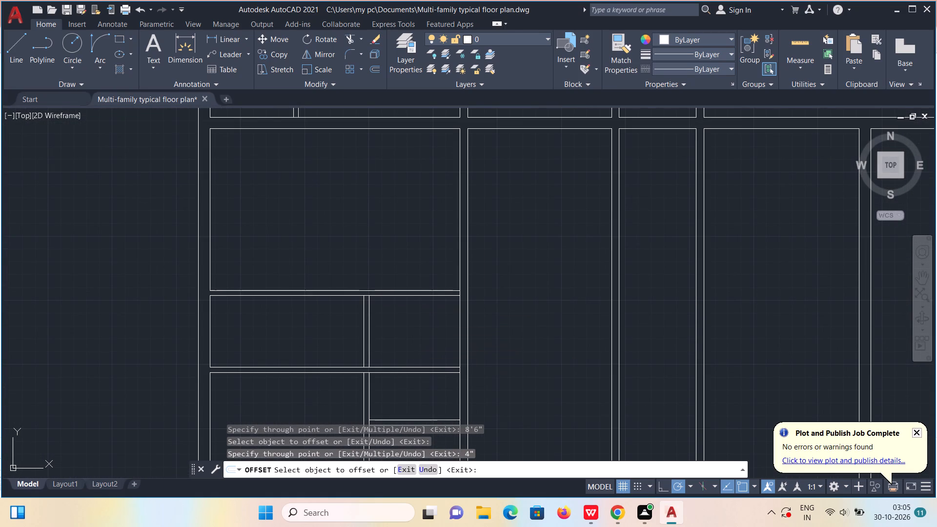
{"action": "key", "text": "Escape"}
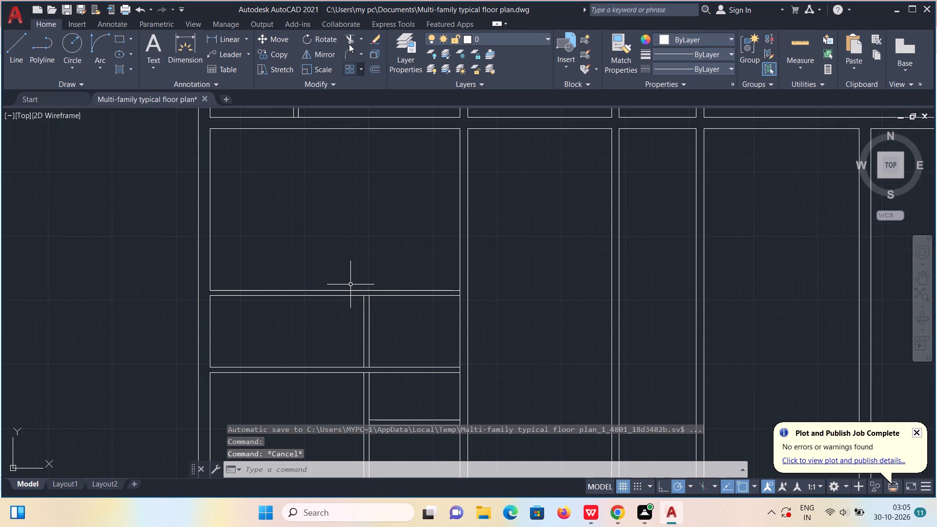
Extend the lower vertical partition's east line upward across the second horizontal partition.
{"action": "left_click", "coordinate": [360, 40]}
{"action": "left_click", "coordinate": [373, 83]}
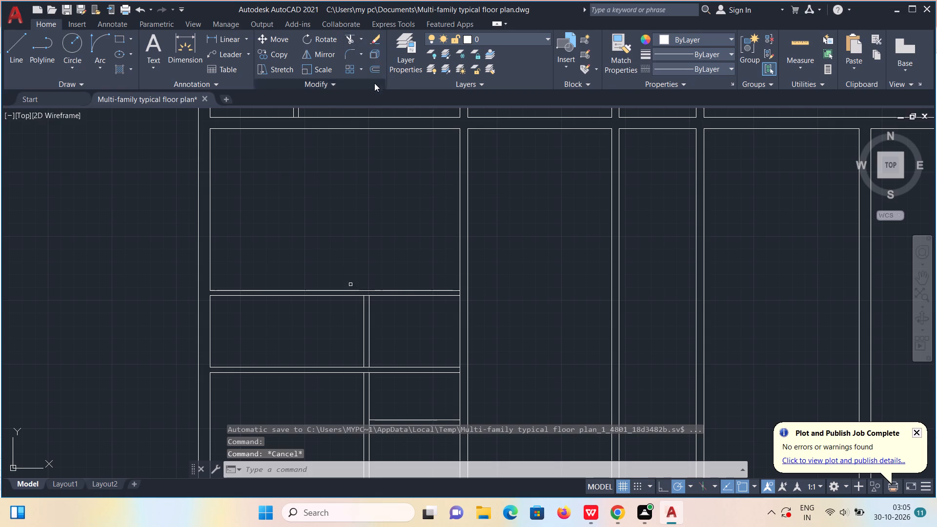
{"action": "left_click", "coordinate": [368, 386]}
{"action": "key", "text": "Escape"}
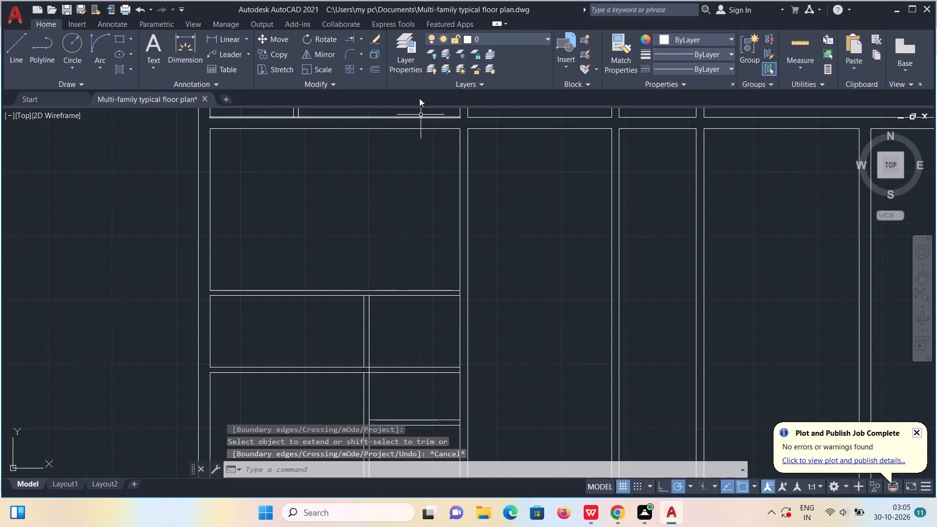
Trim both lines of the second horizontal partition east of the vertical partition, joining the two spaces.
{"action": "left_click", "coordinate": [358, 38]}
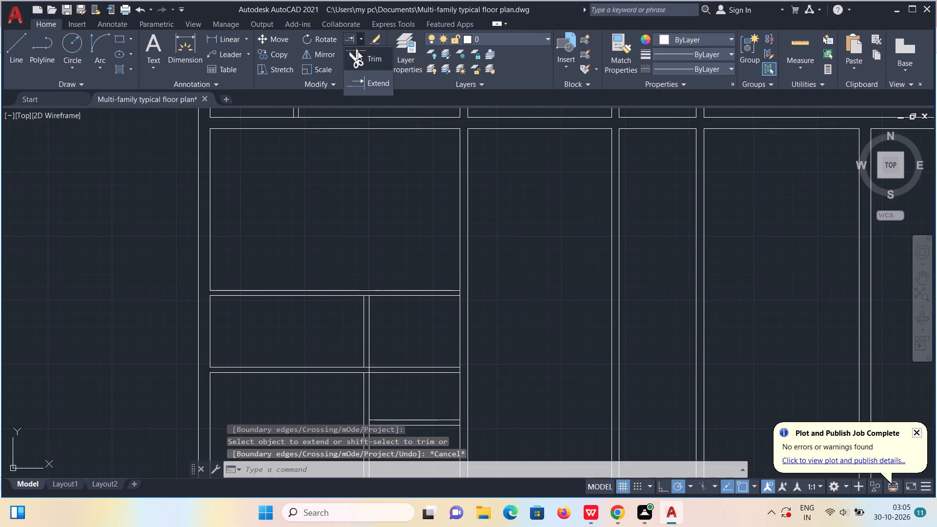
{"action": "left_click", "coordinate": [358, 51]}
{"action": "left_click_drag", "start_coordinate": [397, 356], "coordinate": [407, 383]}
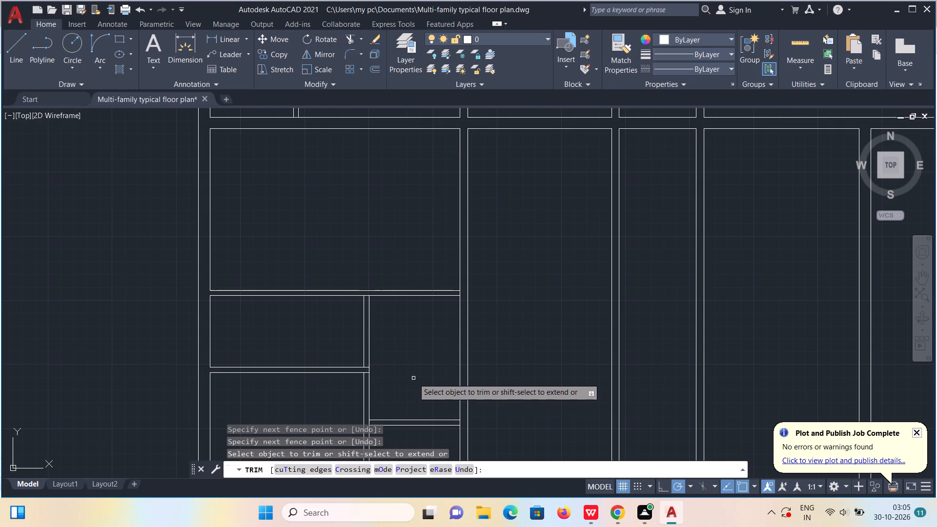
{"action": "scroll", "coordinate": [414, 376], "scroll_direction": "down", "scroll_amount": 1}
{"action": "key", "text": "Escape"}
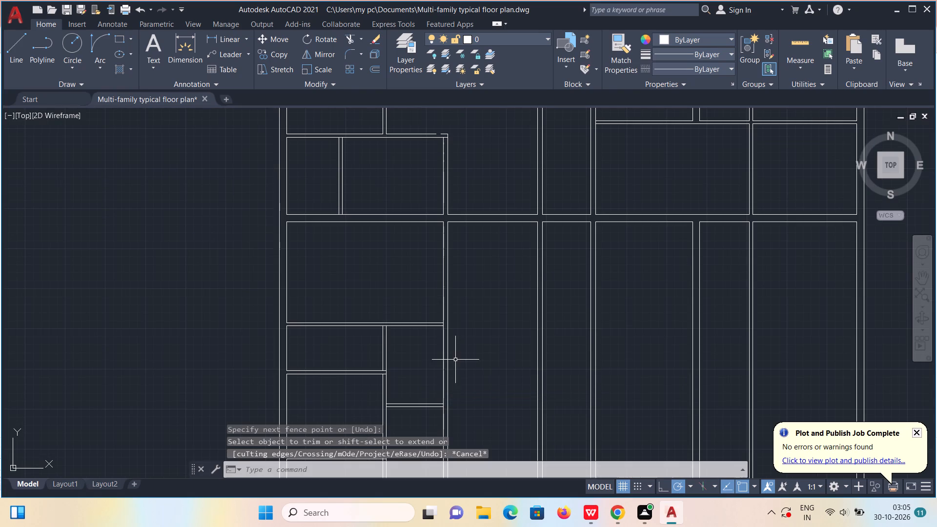
Offset the central horizontal wall's south line in the second bay from the west 15'6" south, and offset the result 4" south.
{"action": "scroll", "coordinate": [456, 359], "scroll_direction": "down", "scroll_amount": 1}
{"action": "middle_click_drag", "start_coordinate": [453, 356], "coordinate": [420, 347]}
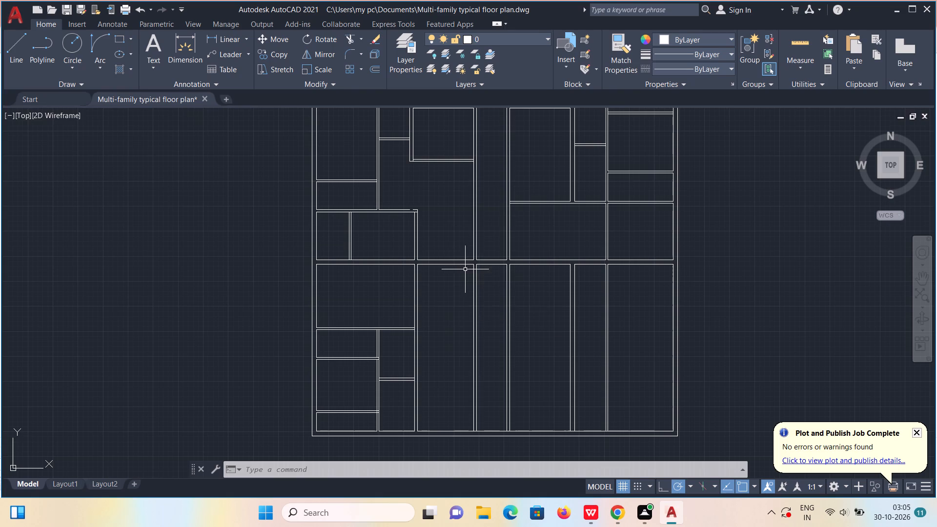
{"action": "middle_click_drag", "start_coordinate": [458, 351], "coordinate": [468, 326]}
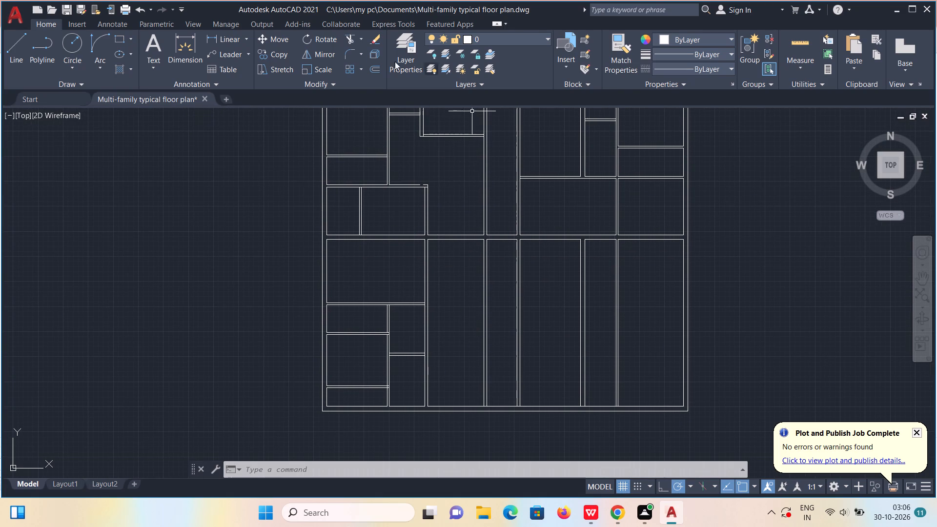
{"action": "left_click", "coordinate": [375, 65]}
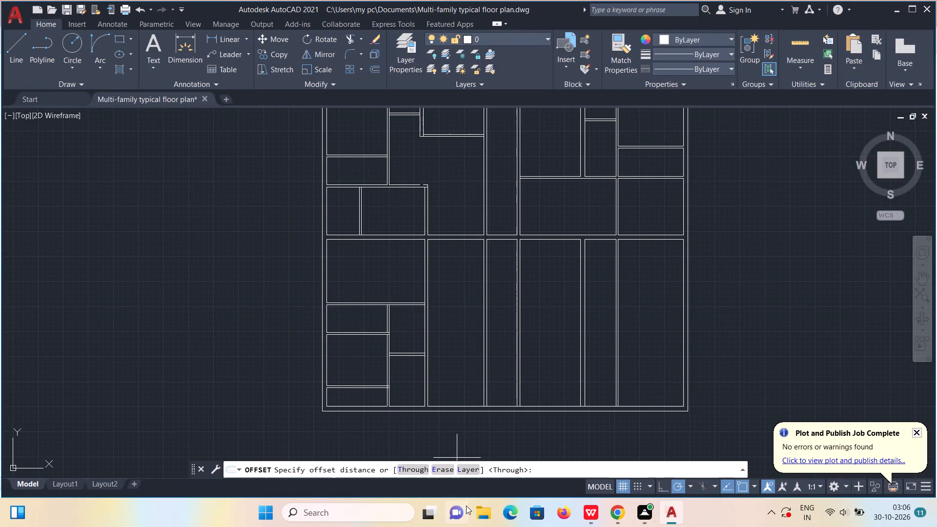
{"action": "left_click", "coordinate": [420, 468]}
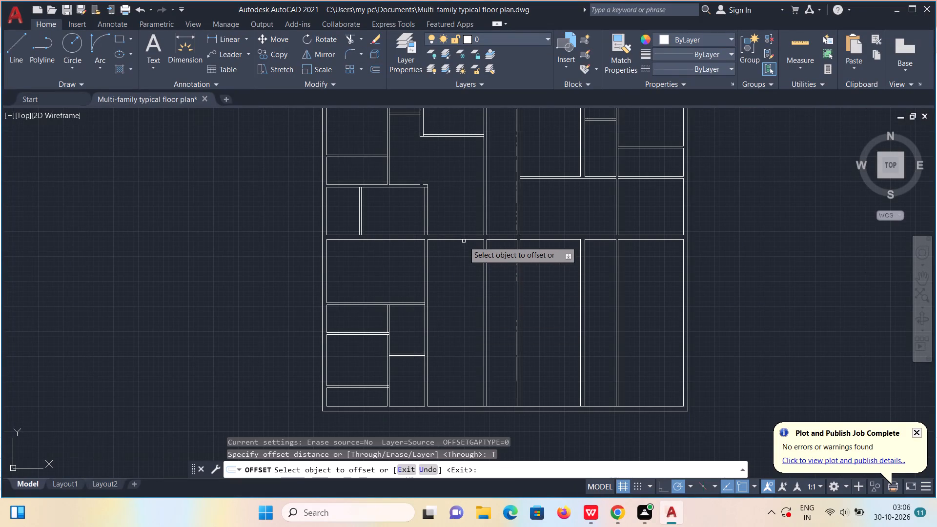
{"action": "left_click", "coordinate": [464, 240]}
{"action": "type", "text": "15'6\""}
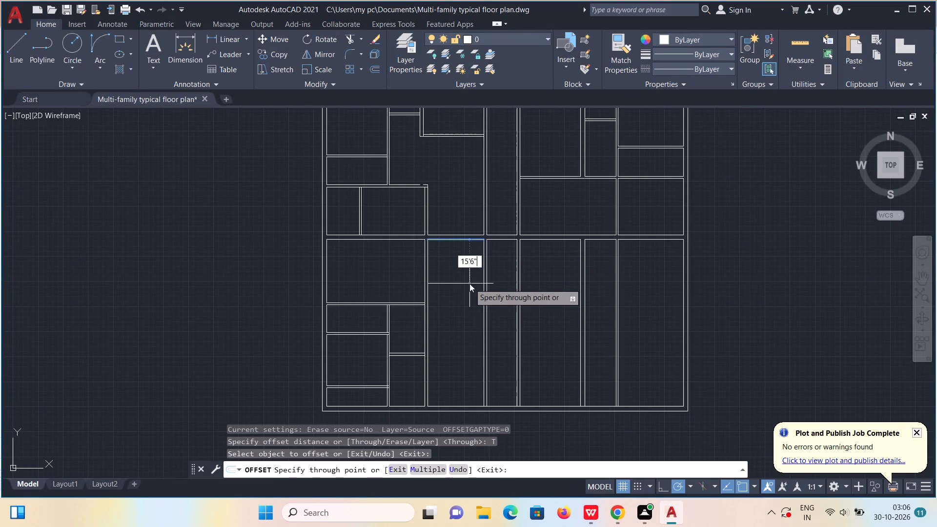
{"action": "key", "text": "Return"}
{"action": "left_click", "coordinate": [457, 332]}
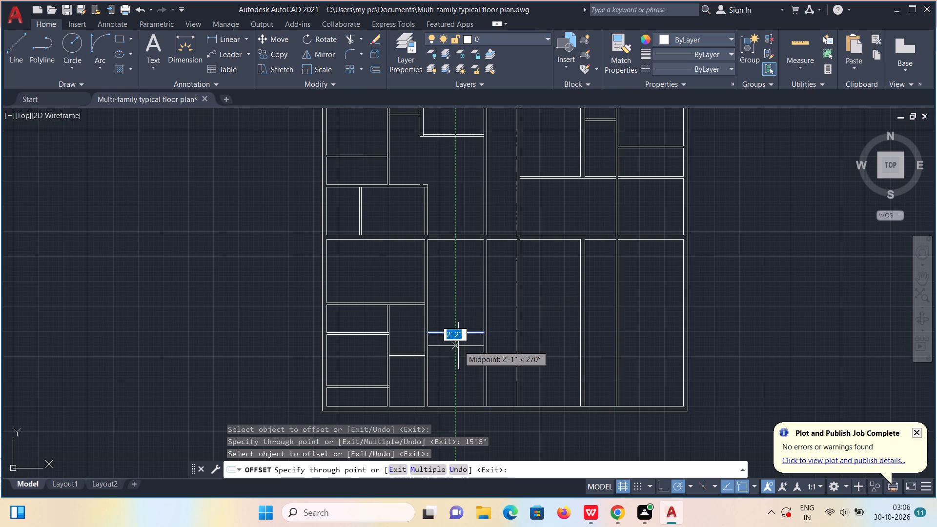
{"action": "type", "text": "4\""}
{"action": "key", "text": "Return"}
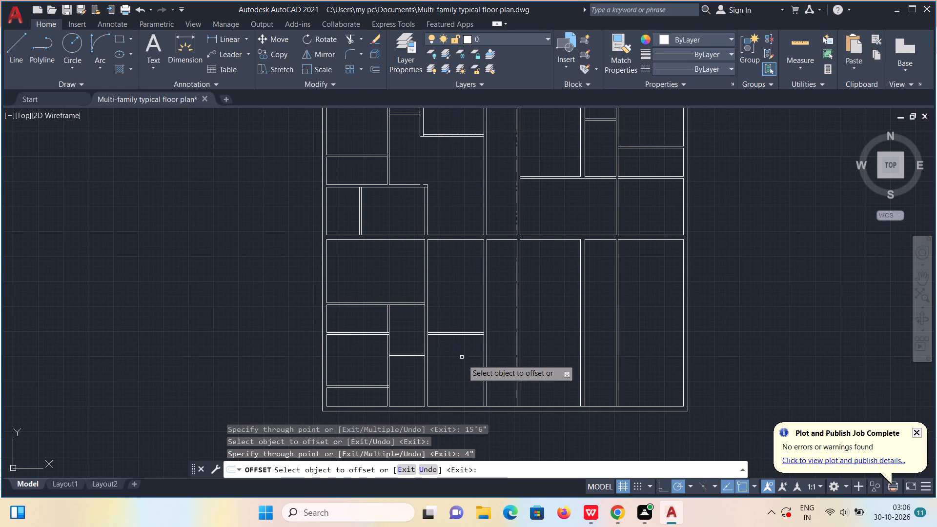
Offset the new partition's south line 9'6" south, and offset the result 4" south to form another partition in the second bay.
{"action": "left_click", "coordinate": [459, 334]}
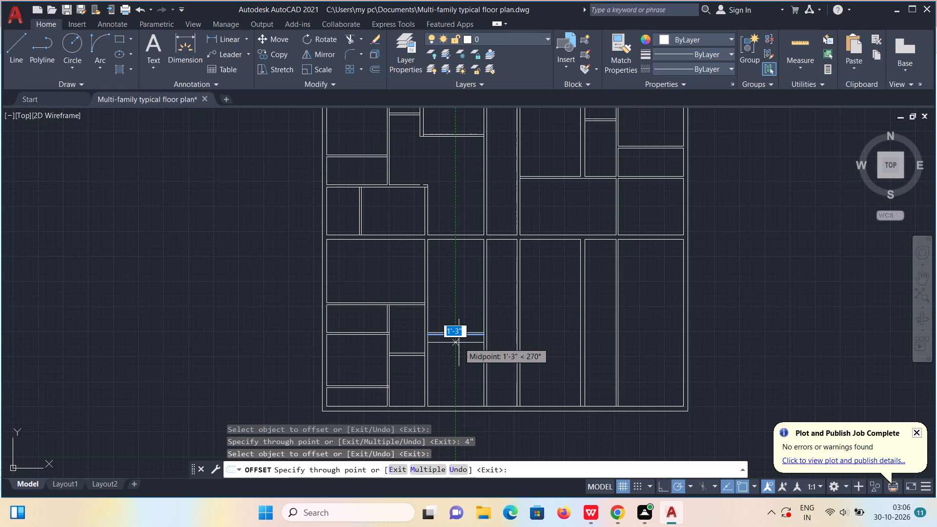
{"action": "type", "text": "9'6\""}
{"action": "key", "text": "Return"}
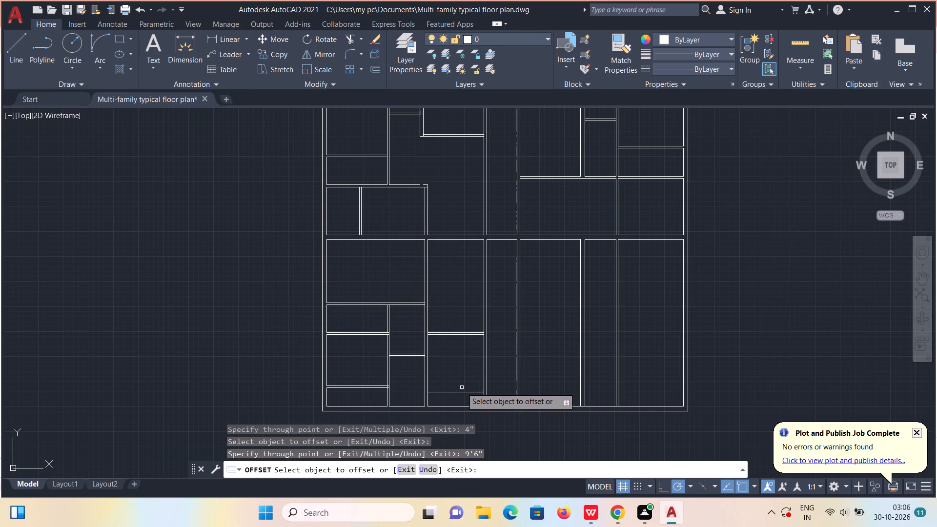
{"action": "scroll", "coordinate": [462, 402], "scroll_direction": "up", "scroll_amount": 2}
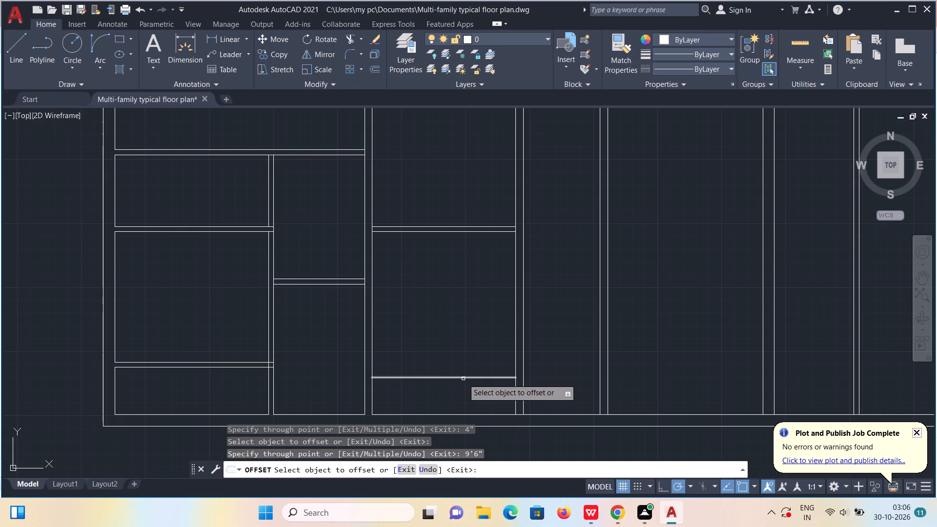
{"action": "left_click", "coordinate": [463, 378]}
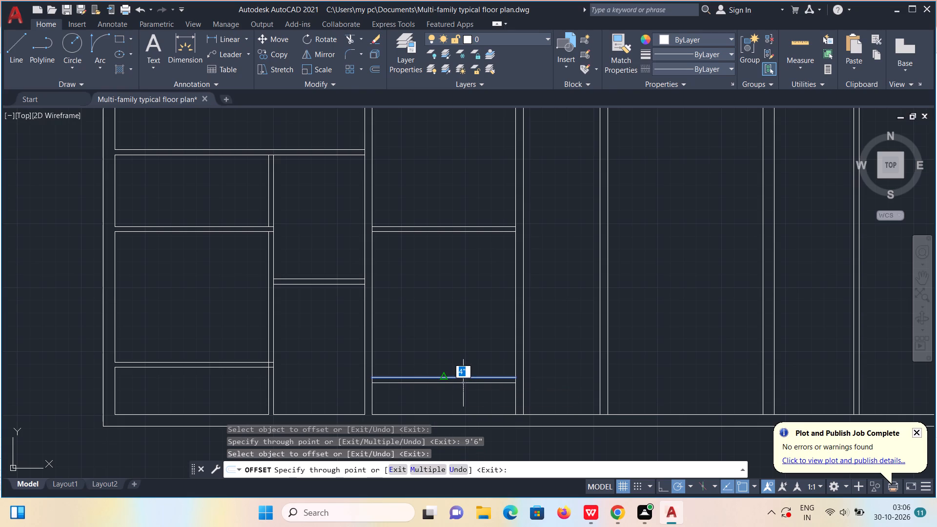
{"action": "type", "text": "4\""}
{"action": "key", "text": "Return"}
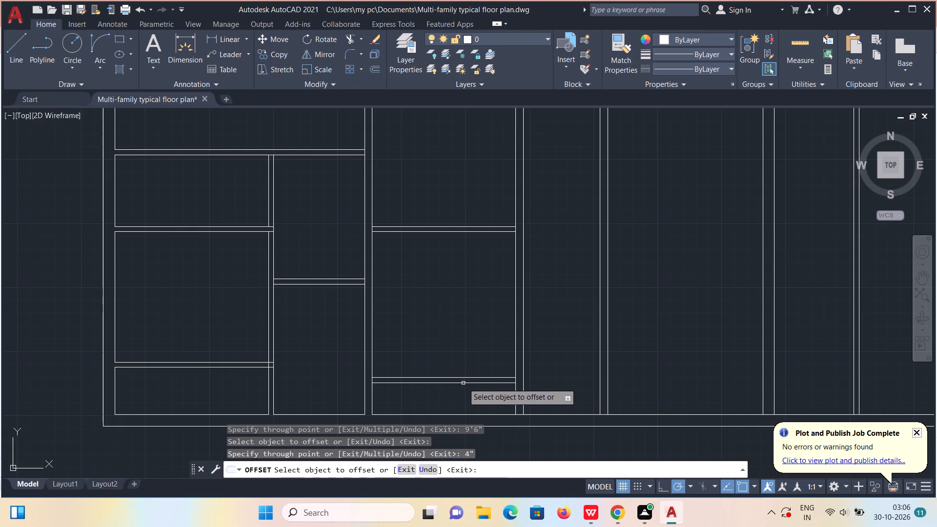
Offset the central wall's south line in the fourth bay from the west 15'6" south, and offset the result 4" south.
{"action": "scroll", "coordinate": [458, 344], "scroll_direction": "down", "scroll_amount": 2}
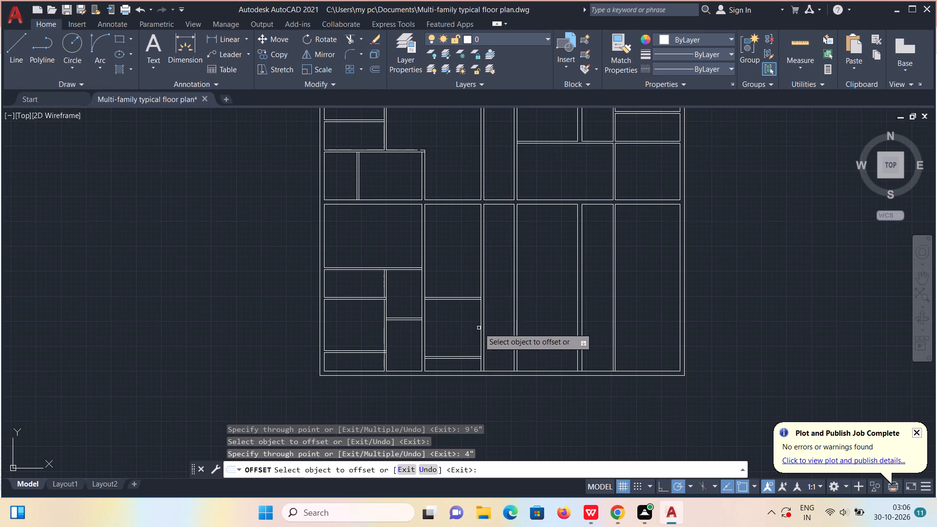
{"action": "middle_click_drag", "start_coordinate": [459, 337], "coordinate": [355, 356]}
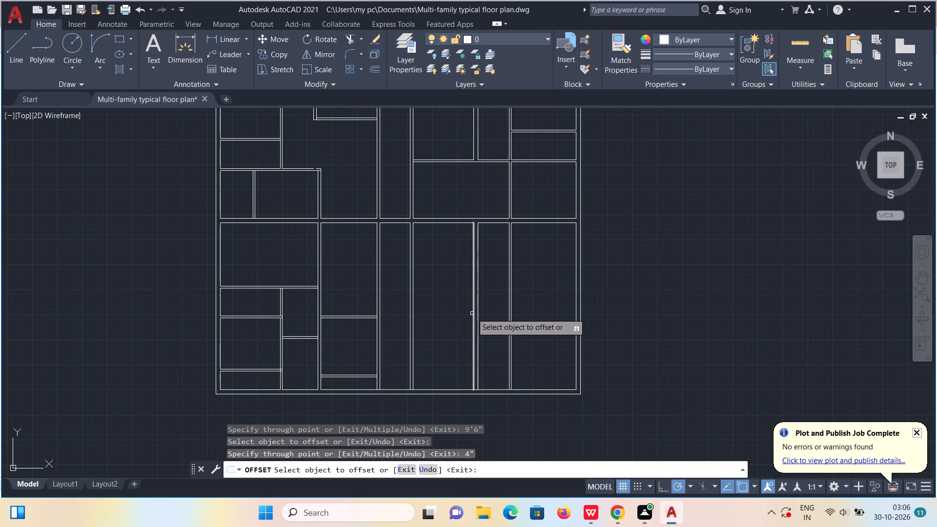
{"action": "left_click", "coordinate": [449, 223]}
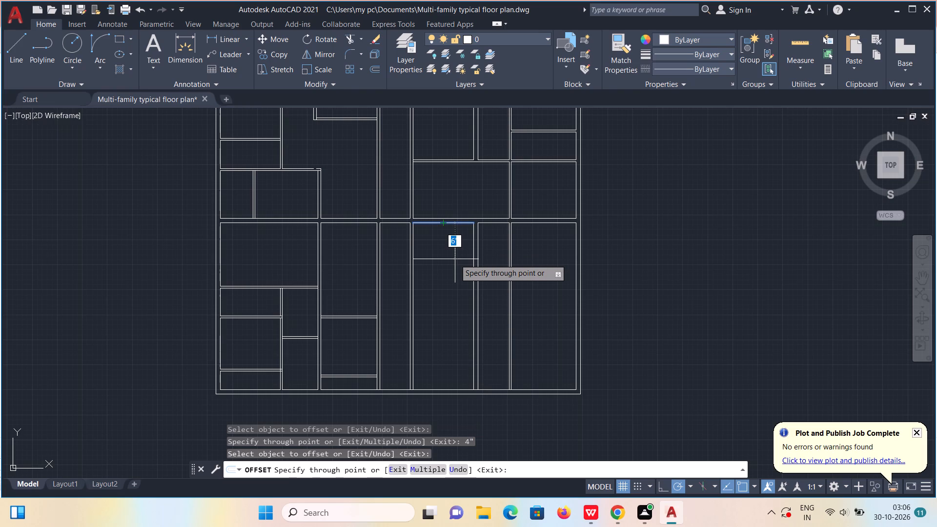
{"action": "type", "text": "15'6\""}
{"action": "key", "text": "Return"}
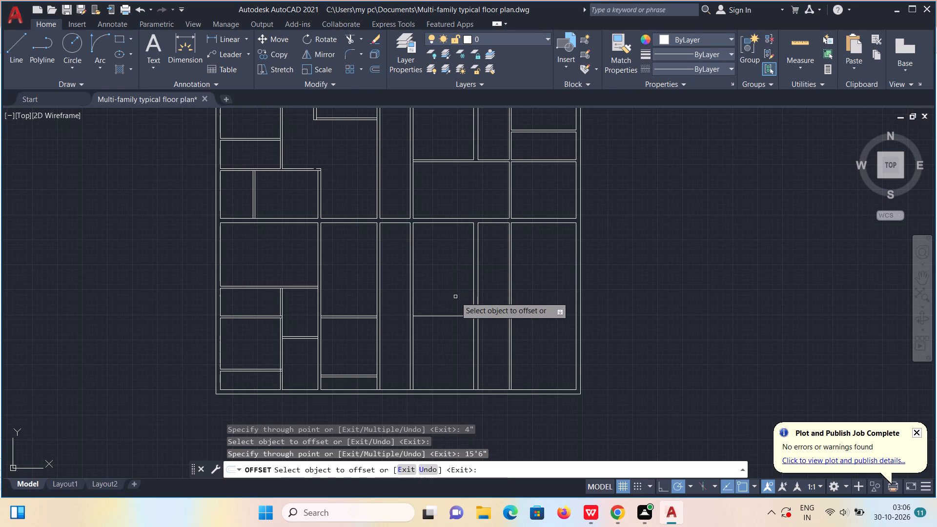
{"action": "left_click", "coordinate": [449, 315]}
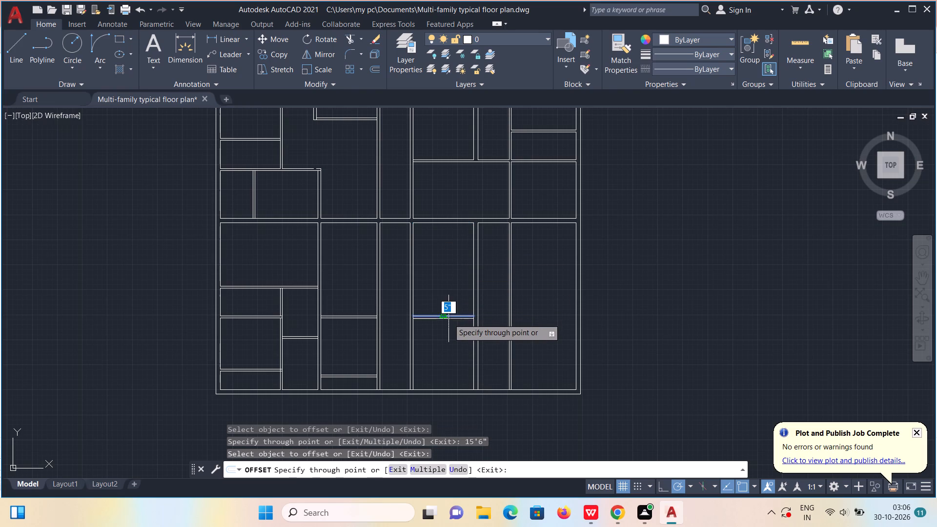
{"action": "type", "text": "4\""}
{"action": "key", "text": "Return"}
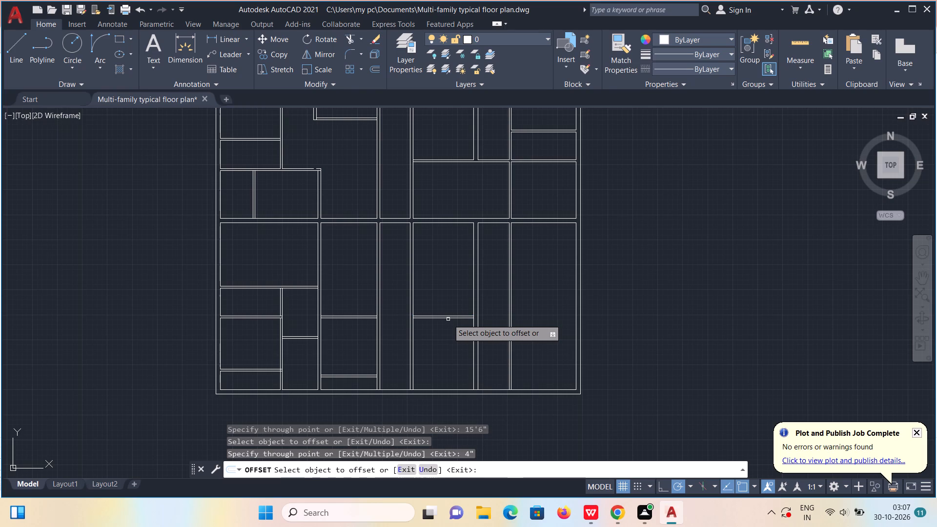
Offset the fourth bay's partition south line 8'6" south, and offset the result 4" south to form a second partition.
{"action": "left_click", "coordinate": [445, 318]}
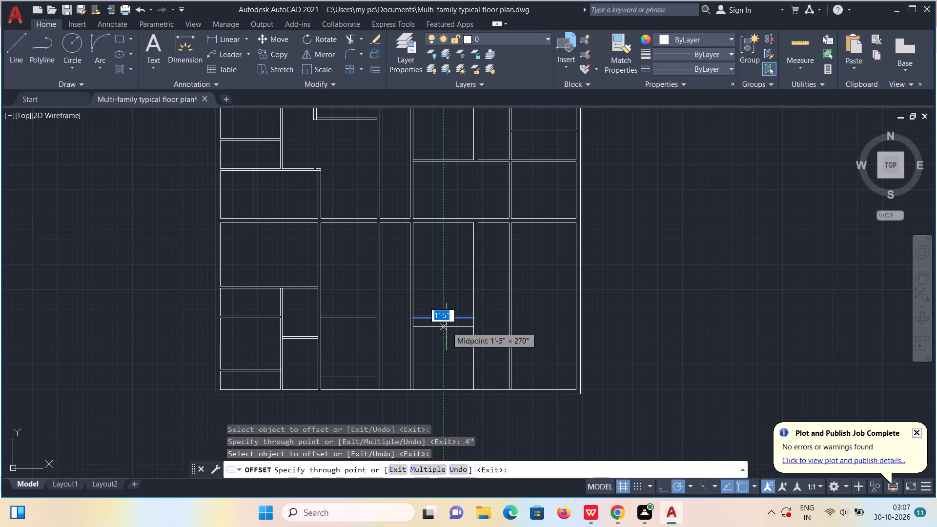
{"action": "type", "text": "8'"}
{"action": "type", "text": "6\""}
{"action": "key", "text": "Return"}
{"action": "left_click", "coordinate": [442, 369]}
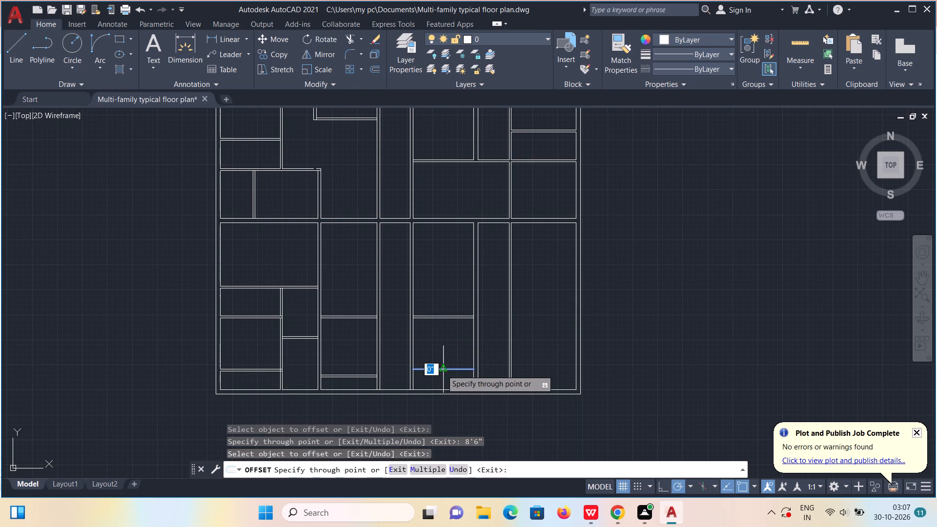
{"action": "type", "text": "4\""}
{"action": "key", "text": "Return"}
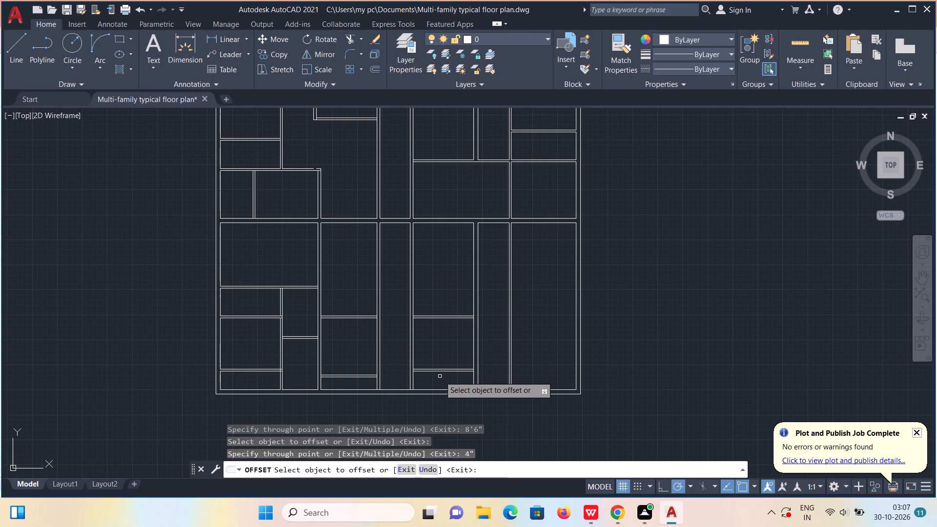
{"action": "middle_click_drag", "start_coordinate": [503, 305], "coordinate": [498, 325]}
{"action": "scroll", "coordinate": [501, 319], "scroll_direction": "up", "scroll_amount": 1}
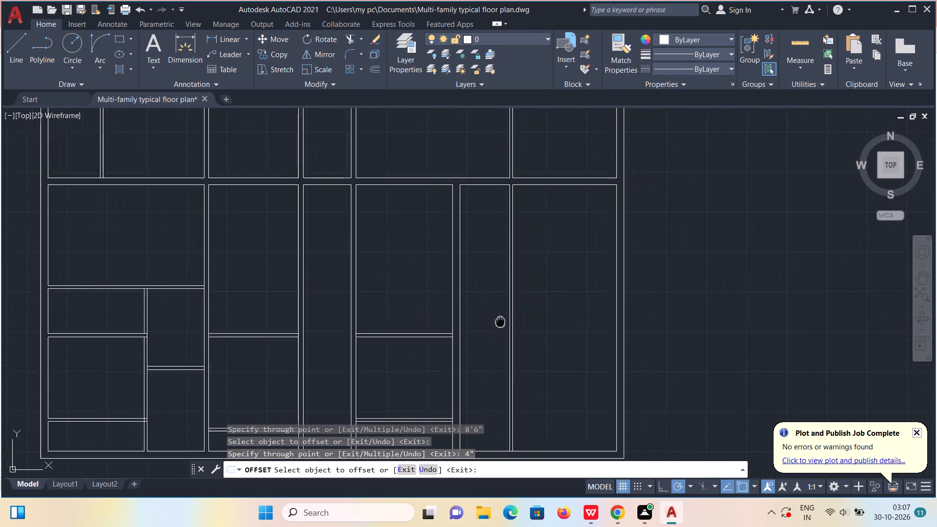
{"action": "middle_click_drag", "start_coordinate": [498, 325], "coordinate": [470, 324]}
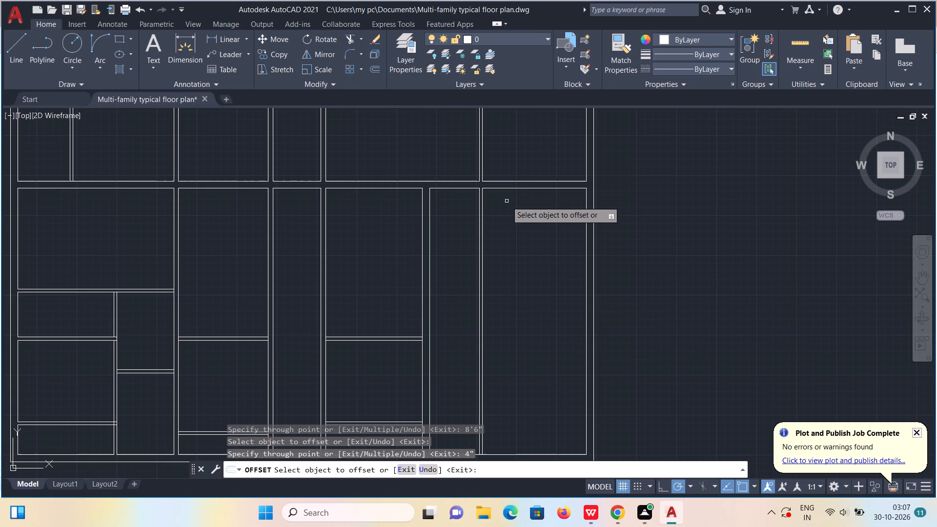
{"action": "key", "text": "Escape"}
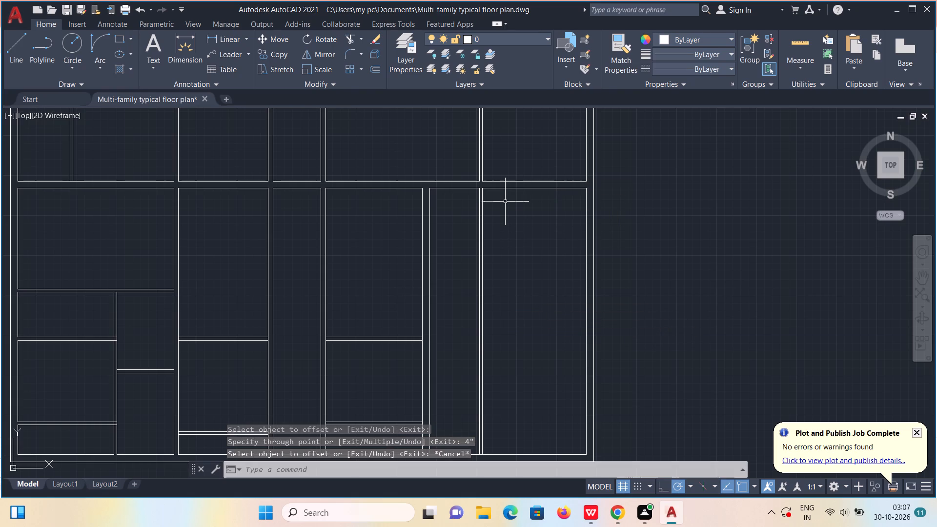
Draw a 4" line across the gap atop the easternmost partition below the central wall, and join it with both adjoining wall lines.
{"action": "key", "text": "l"}
{"action": "key", "text": "Return"}
{"action": "scroll", "coordinate": [481, 188], "scroll_direction": "up", "scroll_amount": 2}
{"action": "left_click", "coordinate": [479, 188]}
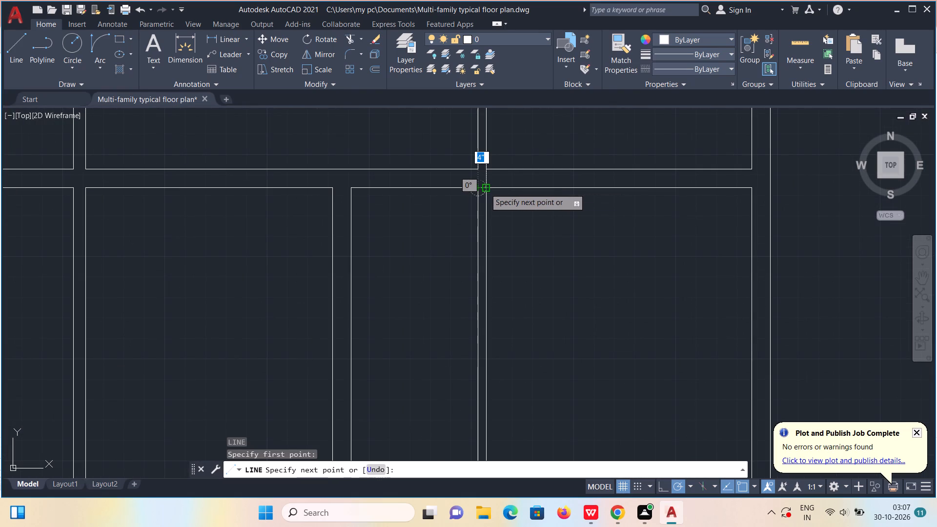
{"action": "left_click", "coordinate": [486, 188]}
{"action": "key", "text": "Escape"}
{"action": "left_click", "coordinate": [453, 187]}
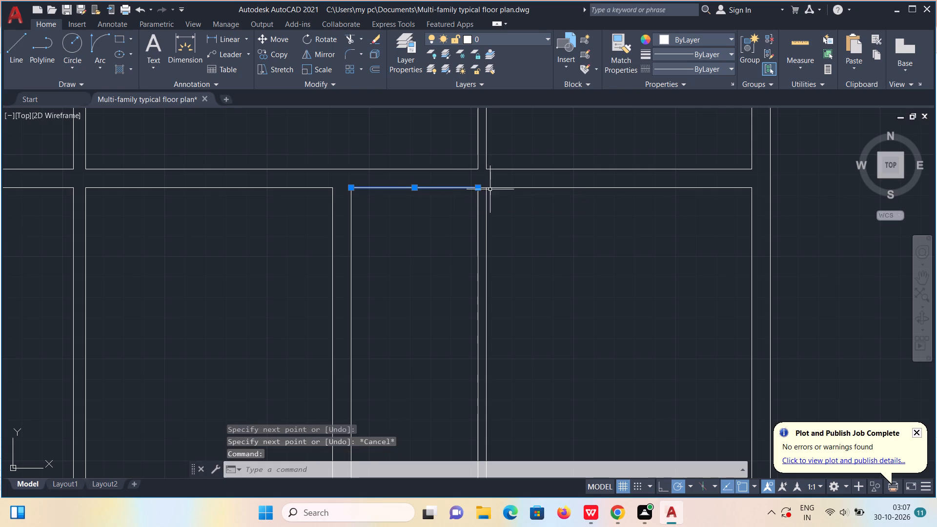
{"action": "left_click", "coordinate": [510, 187]}
{"action": "scroll", "coordinate": [488, 192], "scroll_direction": "up", "scroll_amount": 6}
{"action": "middle_click_drag", "start_coordinate": [428, 226], "coordinate": [428, 232]}
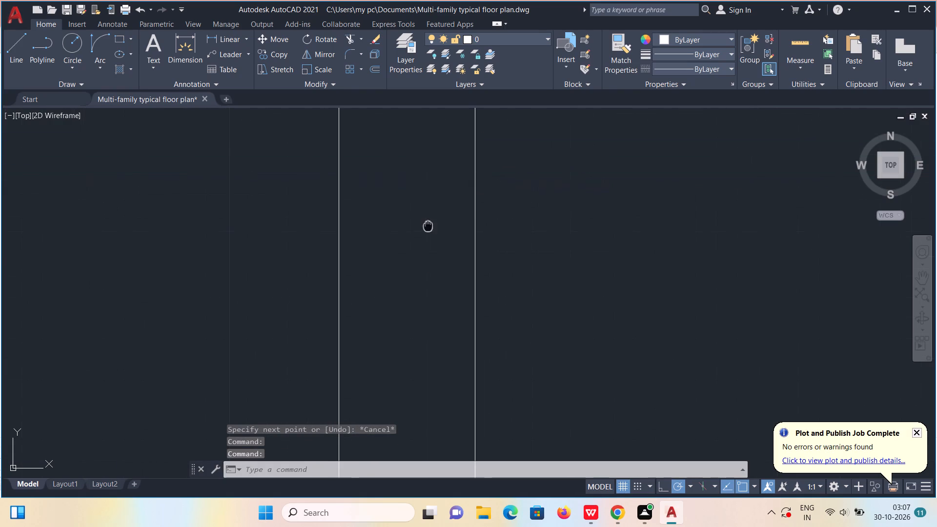
{"action": "middle_click_drag", "start_coordinate": [428, 232], "coordinate": [424, 376]}
{"action": "left_click", "coordinate": [410, 255]}
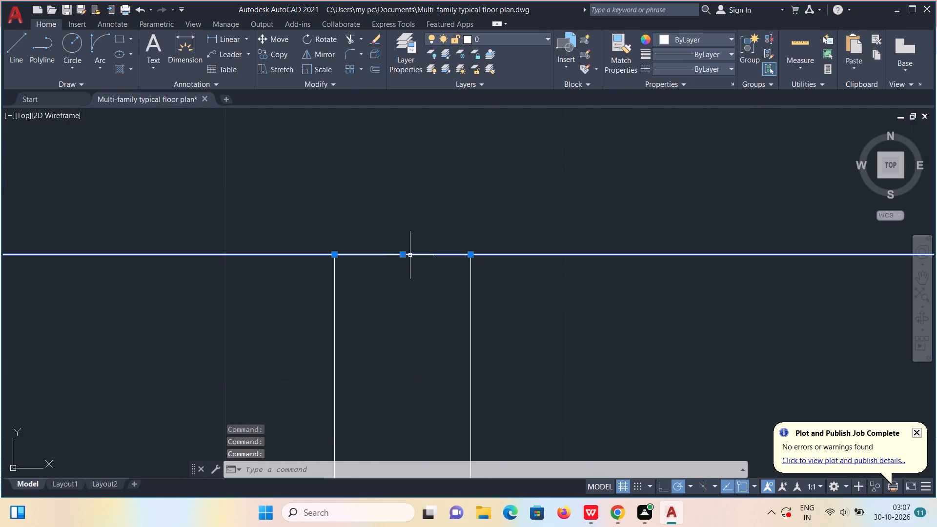
{"action": "key", "text": "j"}
{"action": "key", "text": "Return"}
Offset the central wall's south line across the two easternmost bays 10'6" south.
{"action": "scroll", "coordinate": [418, 262], "scroll_direction": "down", "scroll_amount": 6}
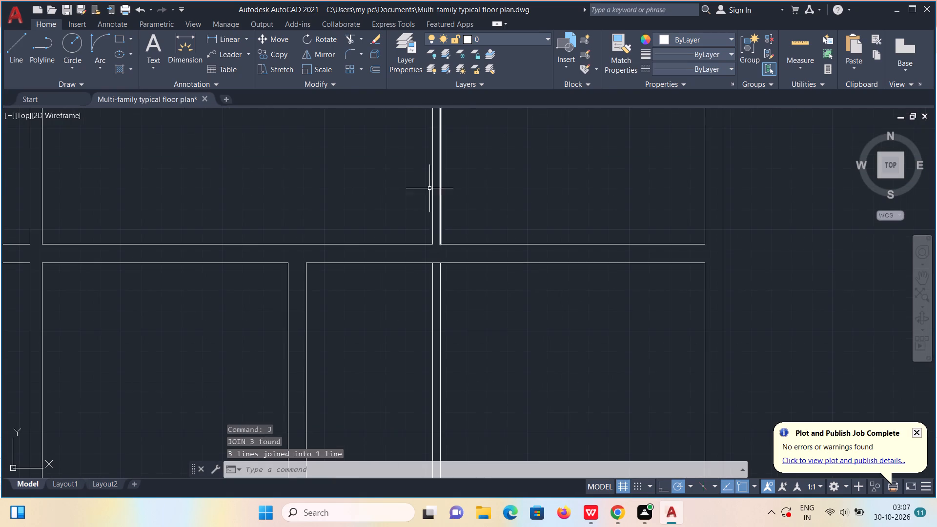
{"action": "left_click", "coordinate": [376, 67]}
{"action": "left_click", "coordinate": [415, 471]}
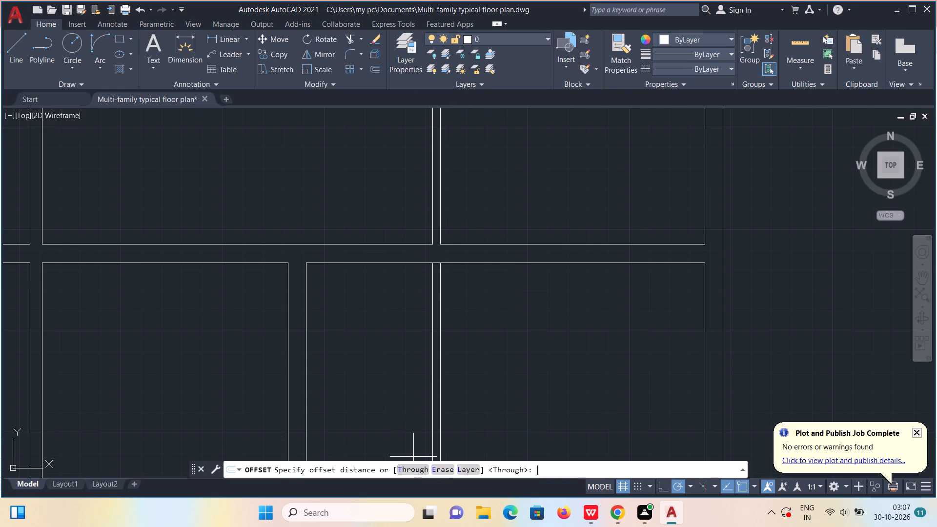
{"action": "scroll", "coordinate": [447, 343], "scroll_direction": "down", "scroll_amount": 1}
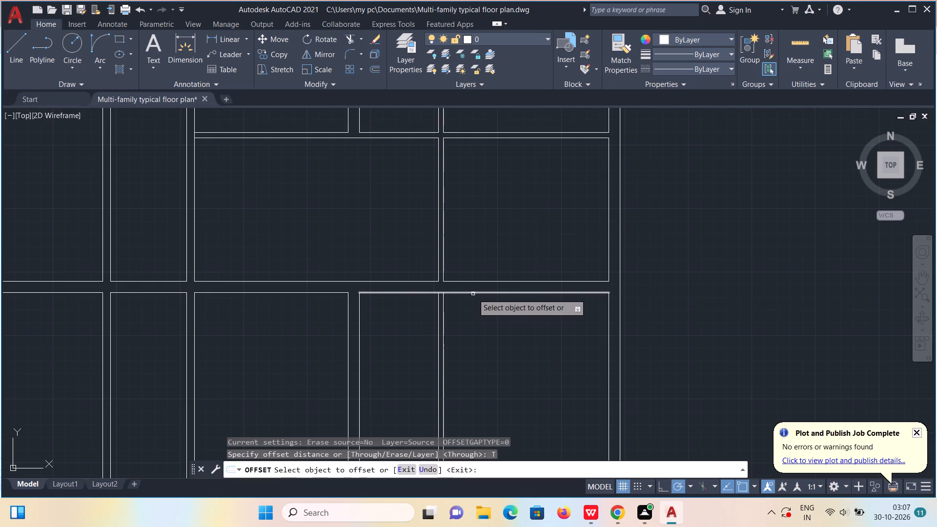
{"action": "left_click", "coordinate": [473, 294]}
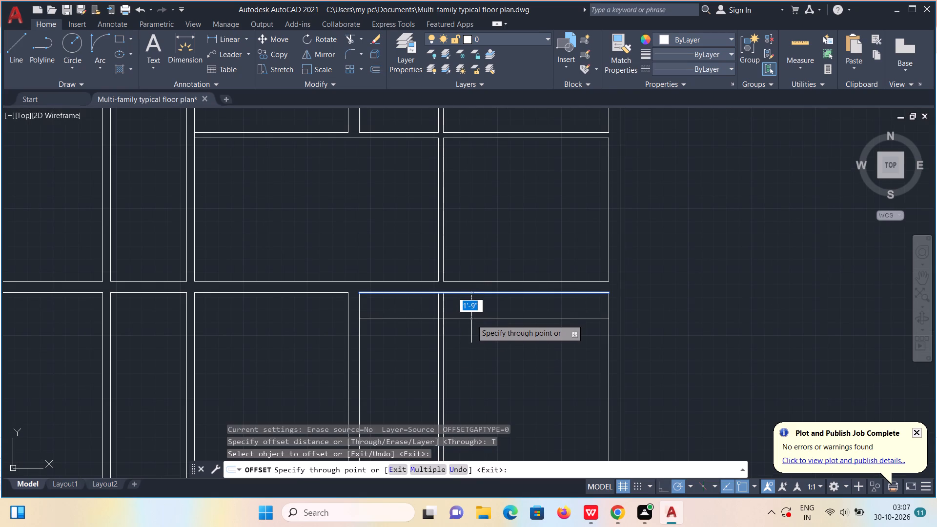
{"action": "type", "text": "10'6\""}
{"action": "key", "text": "Return"}
{"action": "scroll", "coordinate": [480, 334], "scroll_direction": "down", "scroll_amount": 1}
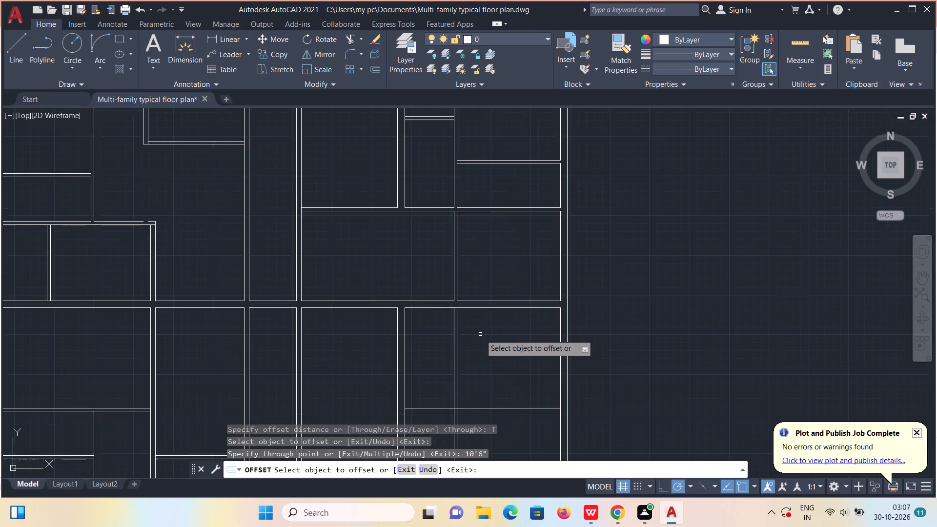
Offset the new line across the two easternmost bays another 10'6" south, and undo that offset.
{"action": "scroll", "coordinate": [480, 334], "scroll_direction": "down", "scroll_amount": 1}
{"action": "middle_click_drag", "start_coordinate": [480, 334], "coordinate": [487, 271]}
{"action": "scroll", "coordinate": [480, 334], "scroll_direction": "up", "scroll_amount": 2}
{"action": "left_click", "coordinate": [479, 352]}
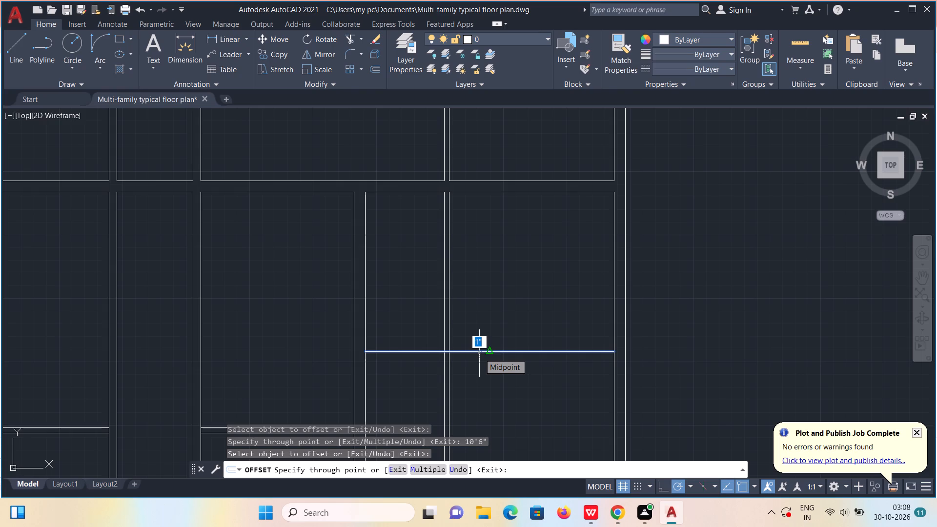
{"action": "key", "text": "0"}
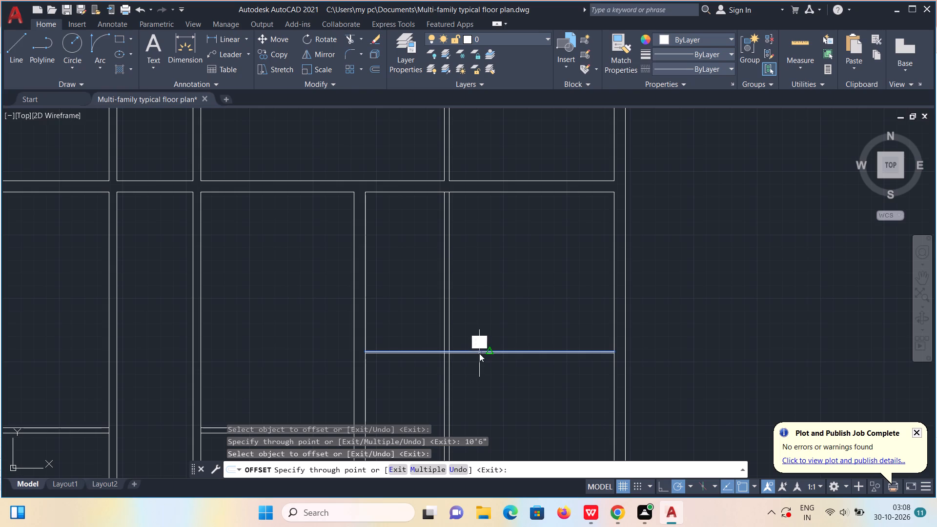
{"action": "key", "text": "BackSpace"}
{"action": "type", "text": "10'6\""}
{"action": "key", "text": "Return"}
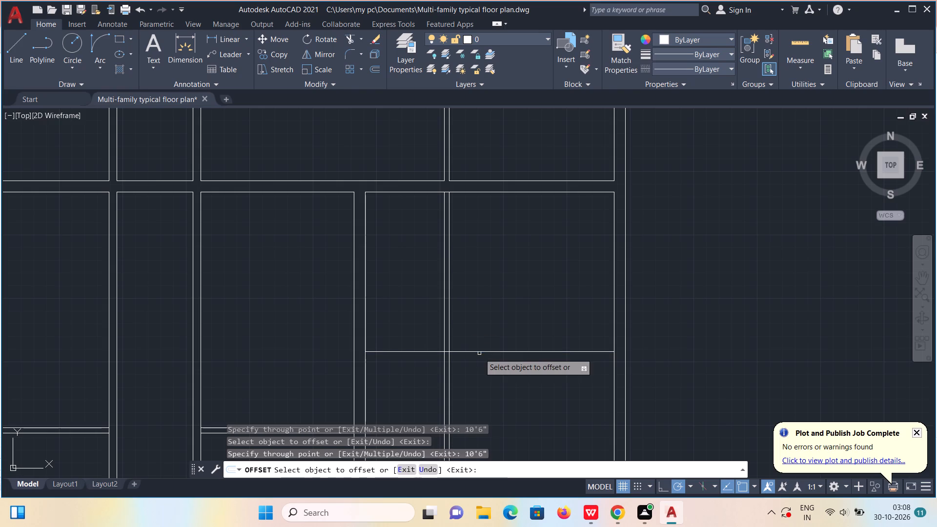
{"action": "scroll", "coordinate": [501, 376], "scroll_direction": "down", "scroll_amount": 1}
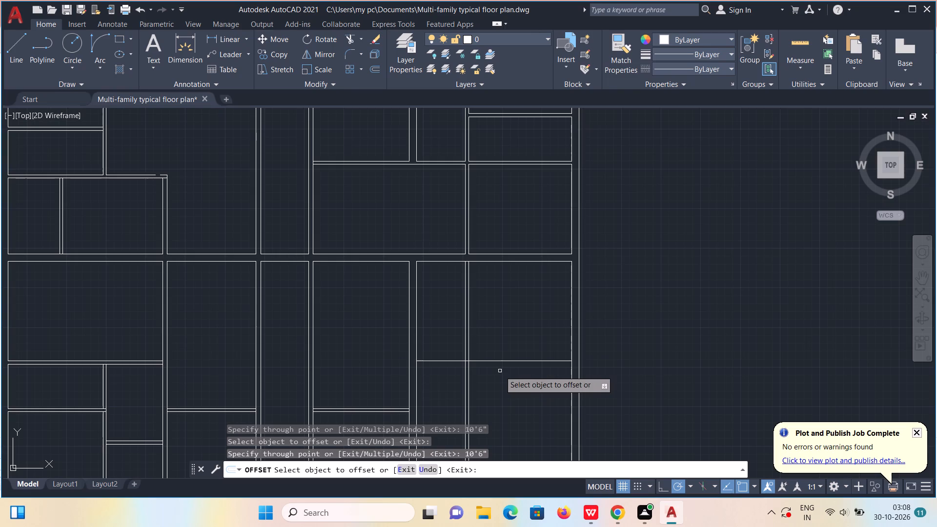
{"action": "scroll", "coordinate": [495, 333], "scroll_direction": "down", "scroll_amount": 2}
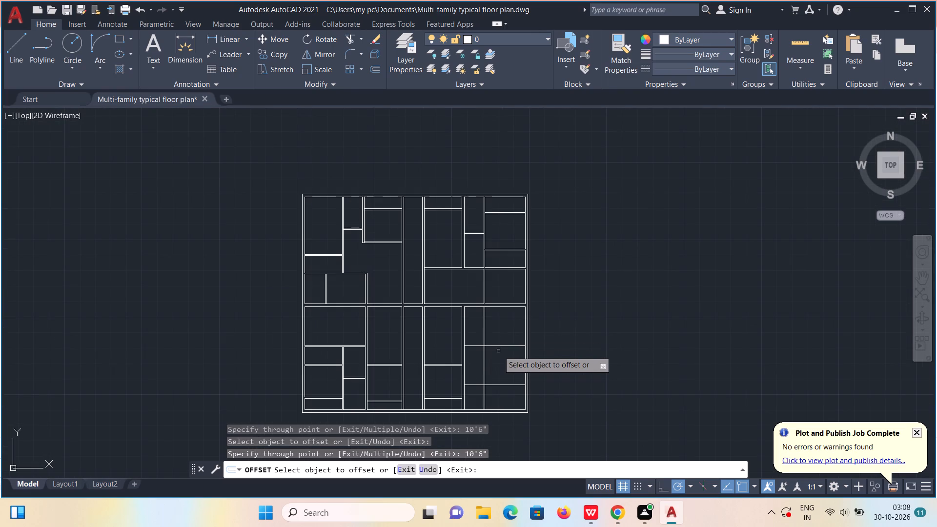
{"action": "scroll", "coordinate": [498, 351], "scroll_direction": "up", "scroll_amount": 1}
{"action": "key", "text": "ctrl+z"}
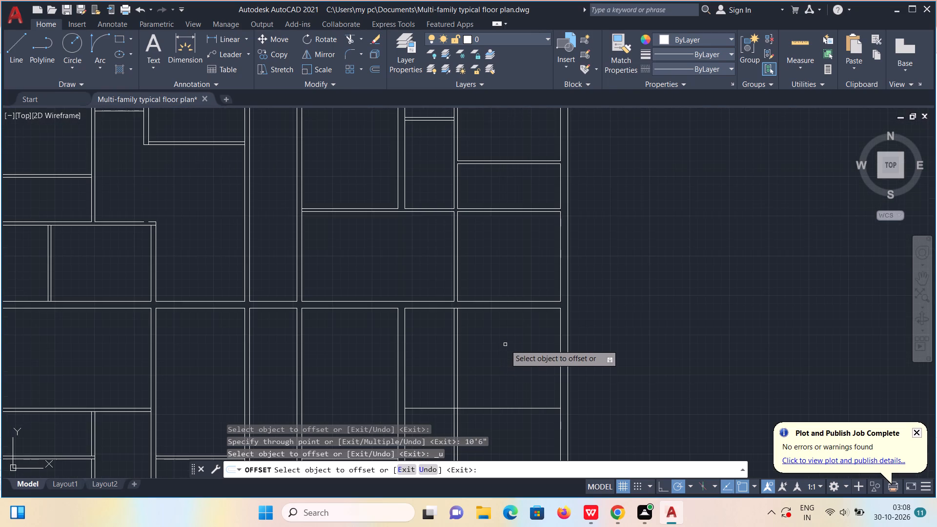
Offset the line 10'6" below the central wall 4" south to form a partition across the two easternmost bays.
{"action": "scroll", "coordinate": [505, 345], "scroll_direction": "down", "scroll_amount": 2}
{"action": "scroll", "coordinate": [501, 364], "scroll_direction": "up", "scroll_amount": 3}
{"action": "left_click", "coordinate": [497, 386]}
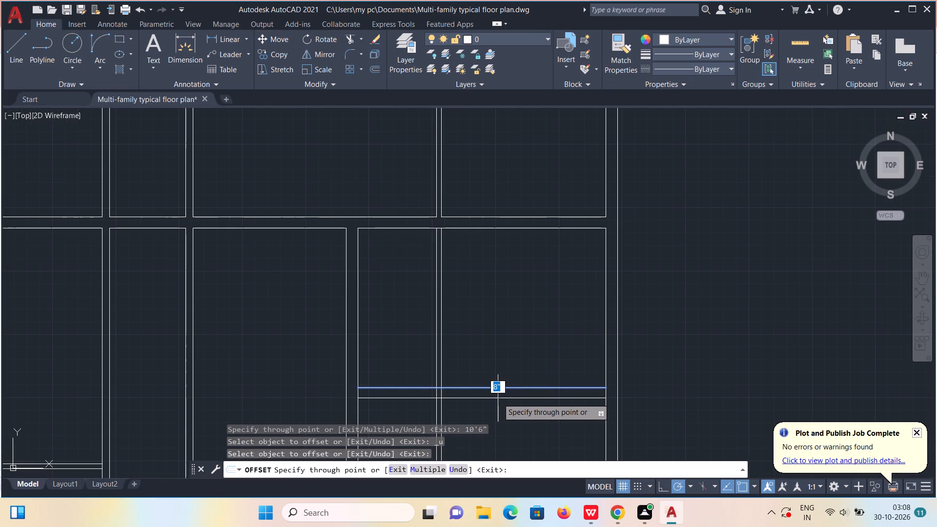
{"action": "type", "text": "4\""}
{"action": "key", "text": "Return"}
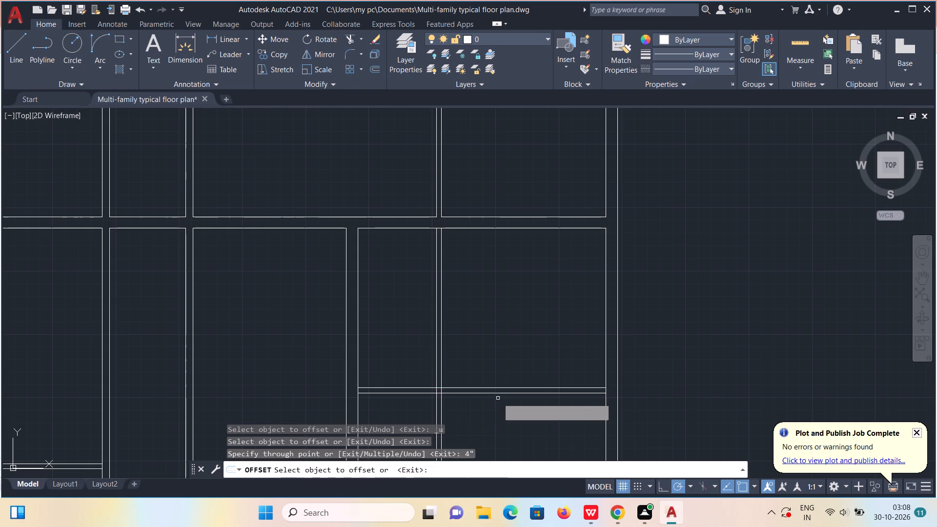
Offset that partition's south line 4'8" south, and offset the result 4" south to form a second partition.
{"action": "left_click", "coordinate": [508, 394]}
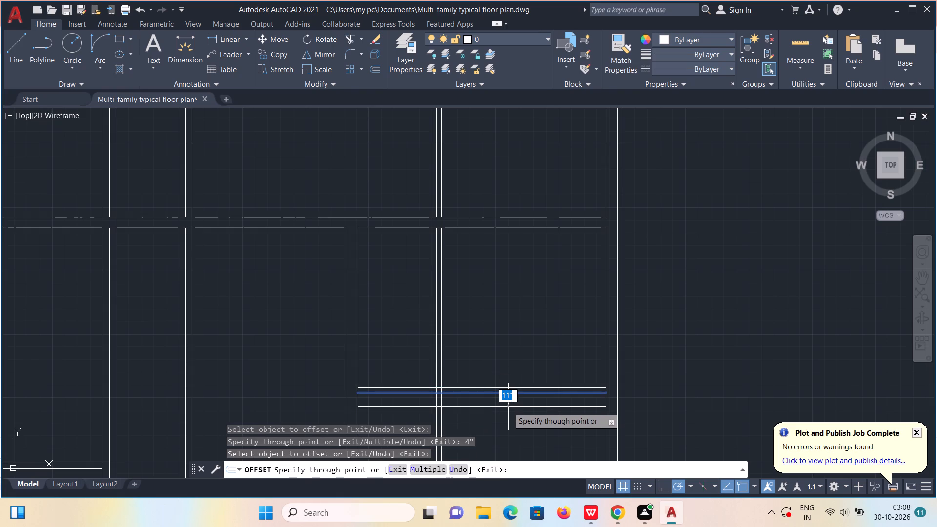
{"action": "middle_click_drag", "start_coordinate": [508, 407], "coordinate": [516, 326]}
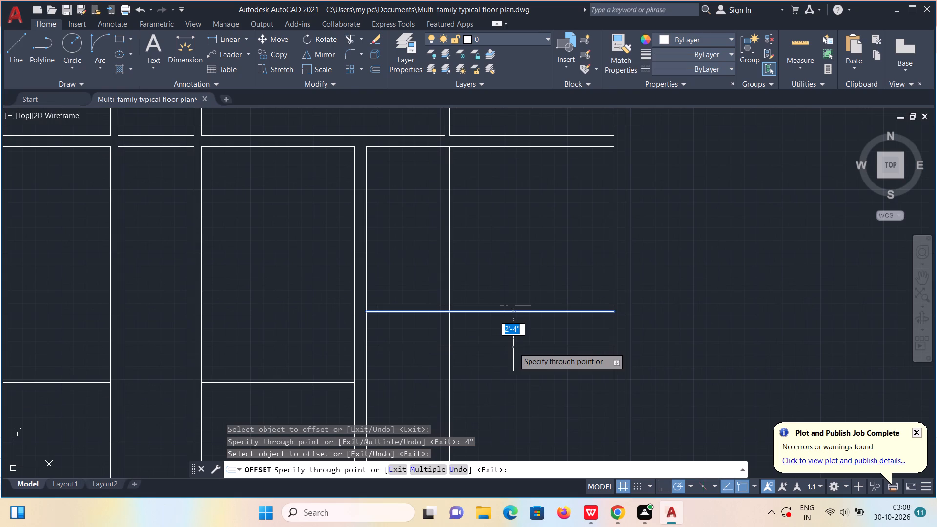
{"action": "type", "text": "4'8\""}
{"action": "key", "text": "Return"}
{"action": "scroll", "coordinate": [514, 349], "scroll_direction": "down", "scroll_amount": 1}
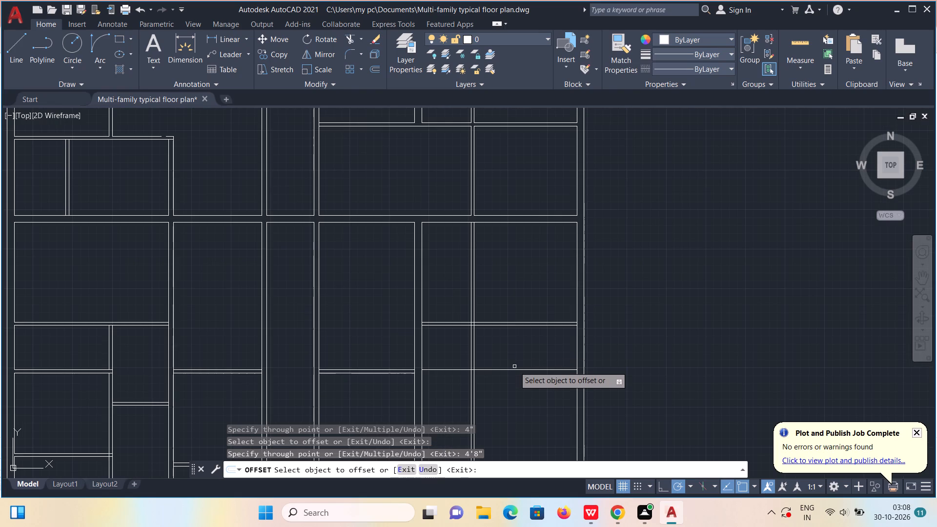
{"action": "scroll", "coordinate": [514, 372], "scroll_direction": "up", "scroll_amount": 1}
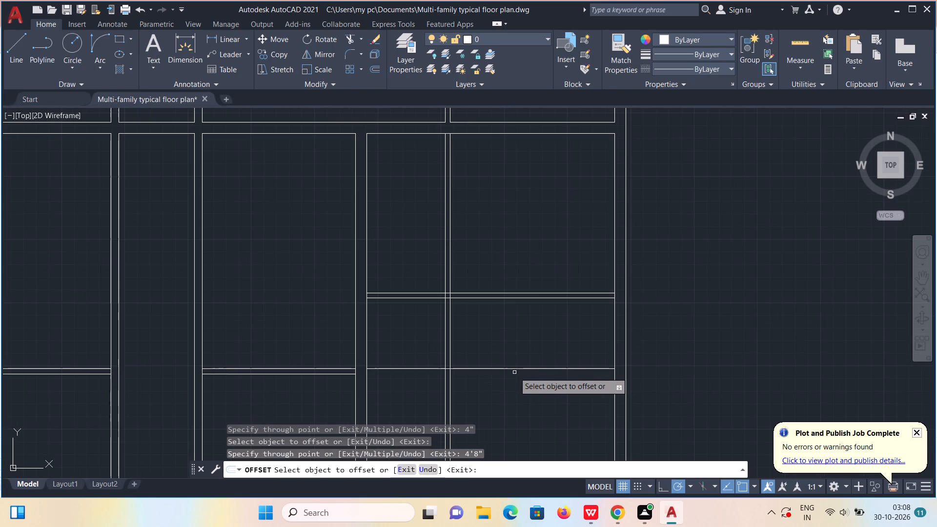
{"action": "left_click", "coordinate": [515, 369]}
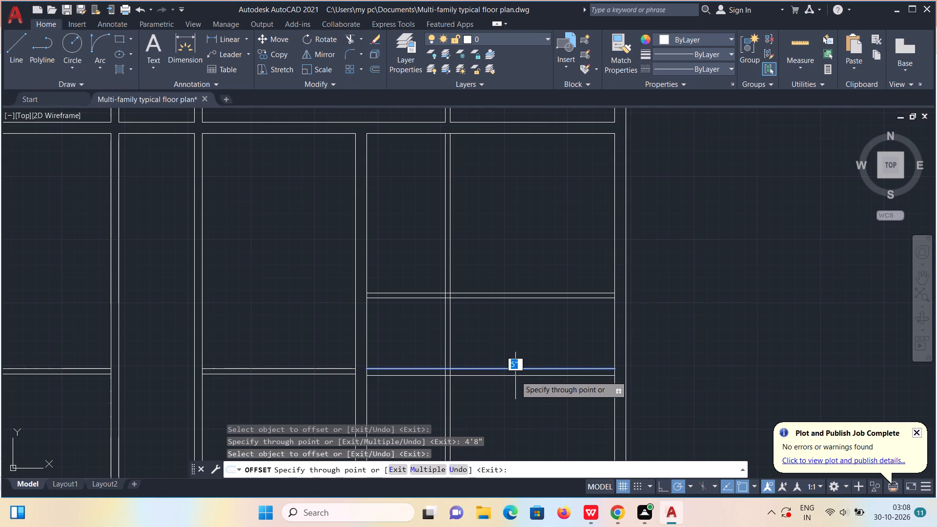
{"action": "type", "text": "4\""}
{"action": "key", "text": "Return"}
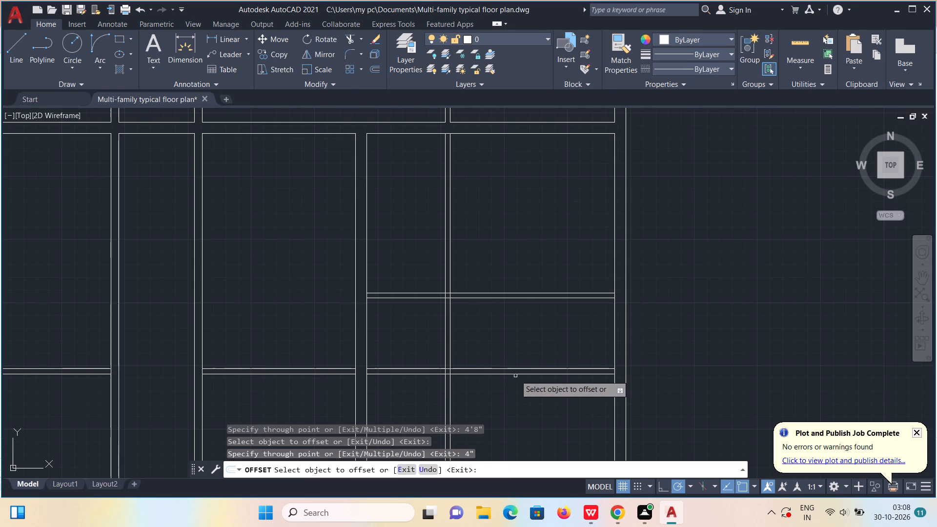
Offset the second partition's south line 9'6" south, and offset the result 4" south to form a third partition.
{"action": "left_click", "coordinate": [518, 374]}
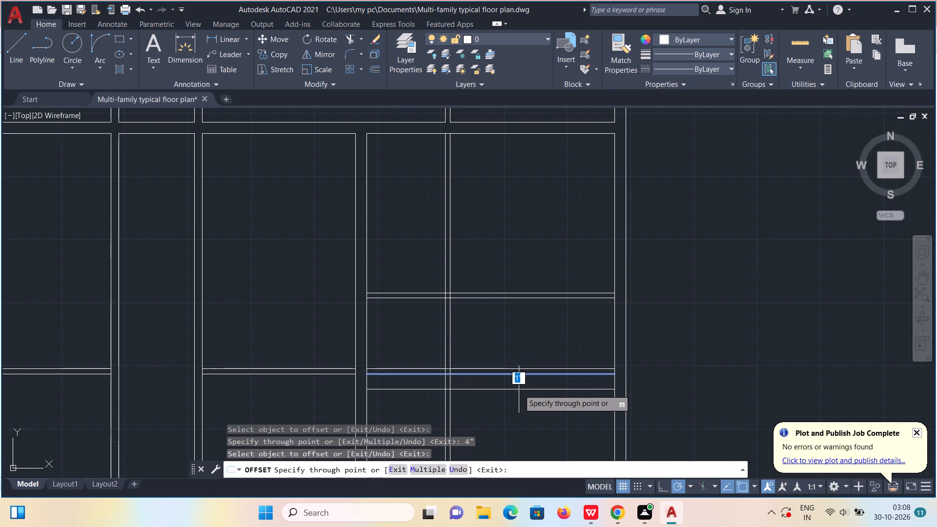
{"action": "type", "text": "9'6\""}
{"action": "key", "text": "Return"}
{"action": "scroll", "coordinate": [519, 389], "scroll_direction": "down", "scroll_amount": 3}
{"action": "middle_click_drag", "start_coordinate": [525, 397], "coordinate": [517, 310]}
{"action": "scroll", "coordinate": [517, 310], "scroll_direction": "up", "scroll_amount": 2}
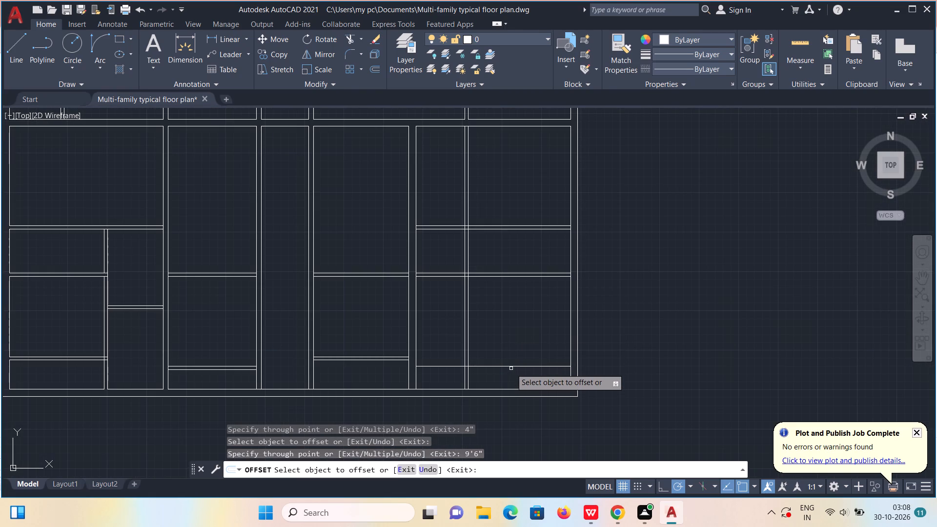
{"action": "left_click", "coordinate": [512, 366]}
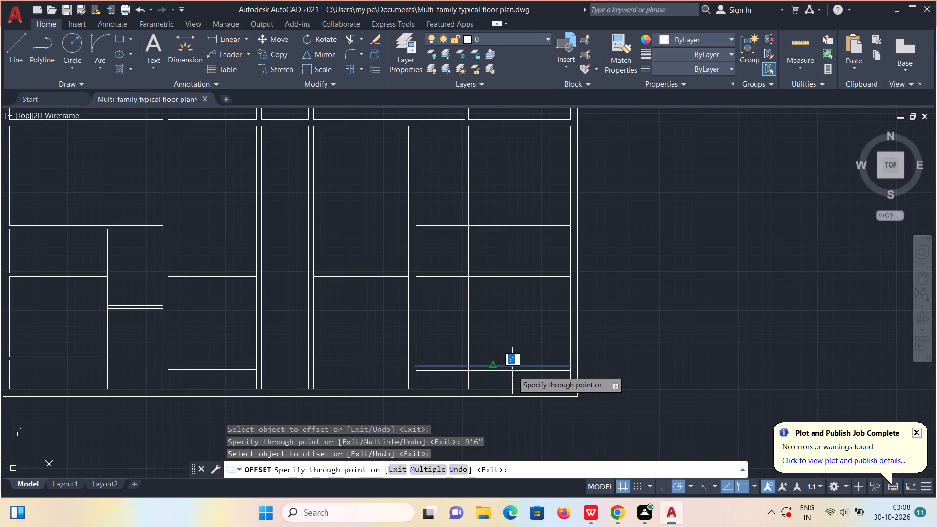
{"action": "key", "text": "4"}
{"action": "key", "text": "shift+quotedbl"}
{"action": "key", "text": "Return"}
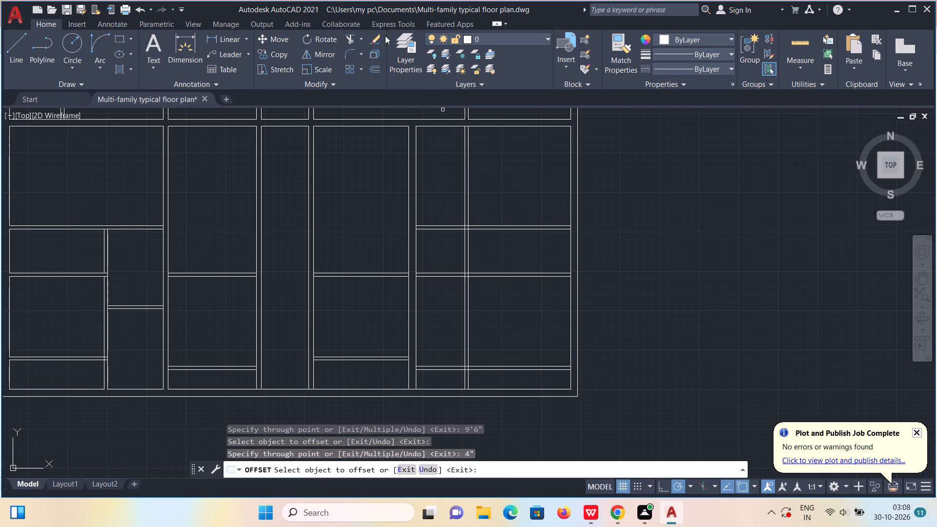
Trim the third partition out of the fifth bay, and the south wall's inner line at the feet of that bay's two side walls.
{"action": "left_click", "coordinate": [350, 37]}
{"action": "left_click_drag", "start_coordinate": [436, 360], "coordinate": [437, 376]}
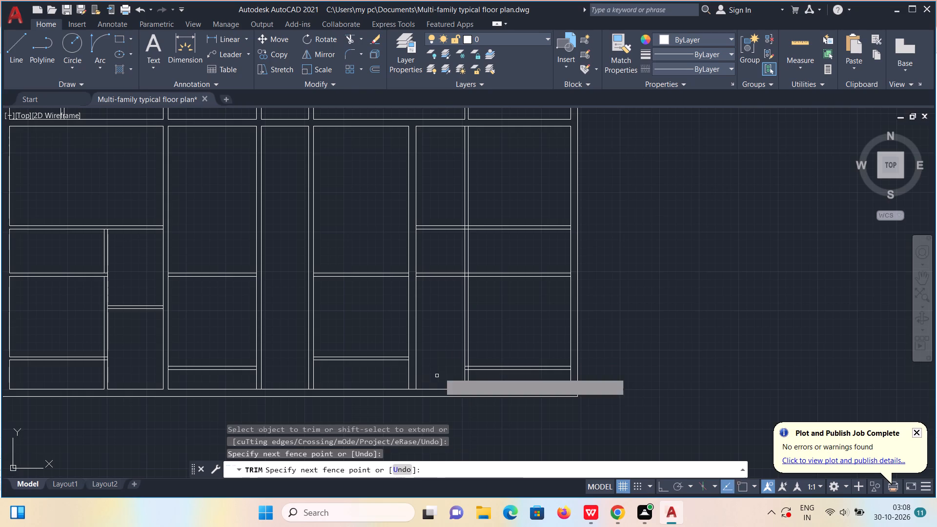
{"action": "scroll", "coordinate": [466, 382], "scroll_direction": "up", "scroll_amount": 3}
{"action": "left_click", "coordinate": [463, 416]}
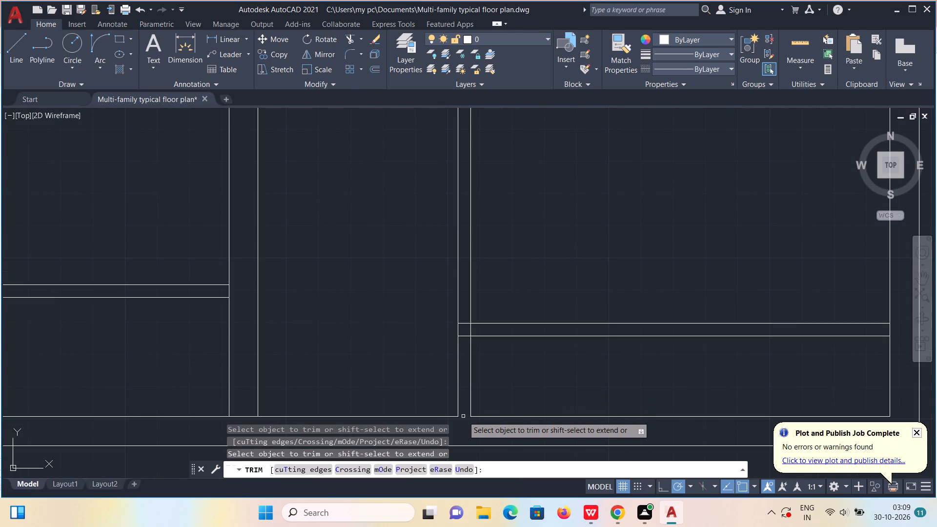
{"action": "left_click", "coordinate": [242, 418]}
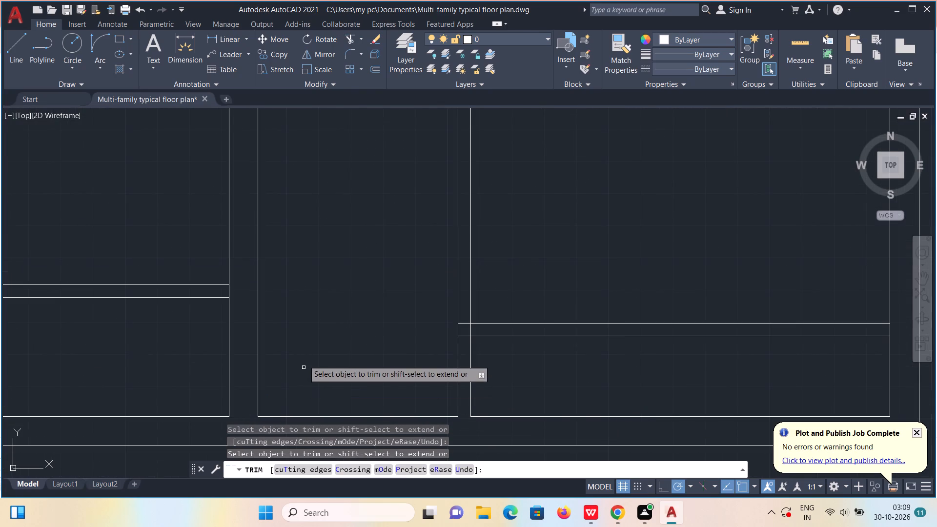
Offset the south wall's inner line in the fifth bay 8'6" north, and offset the result 4" north to form a partition.
{"action": "left_click", "coordinate": [377, 73]}
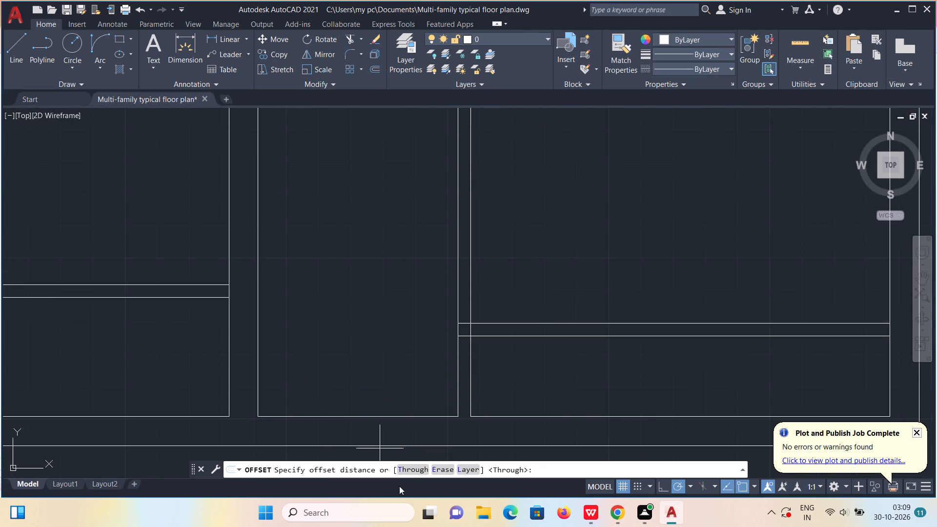
{"action": "left_click", "coordinate": [415, 467]}
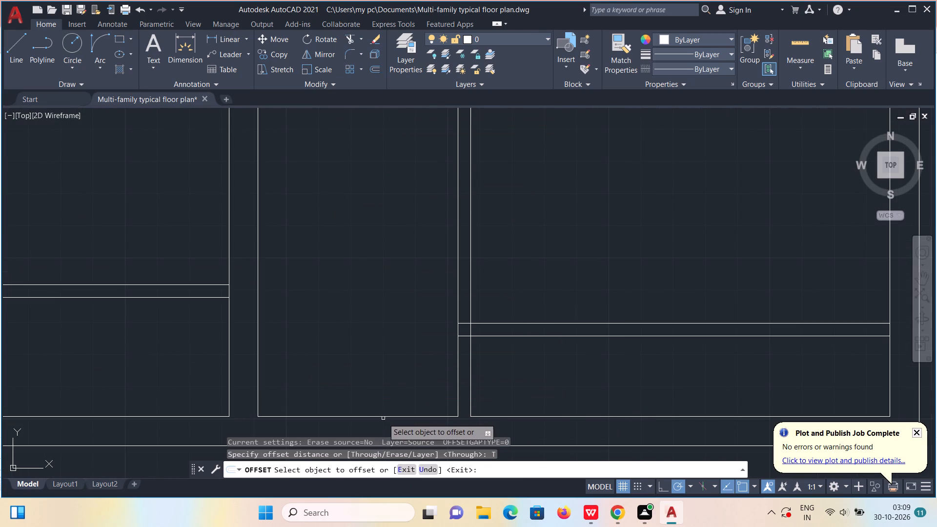
{"action": "left_click", "coordinate": [383, 418]}
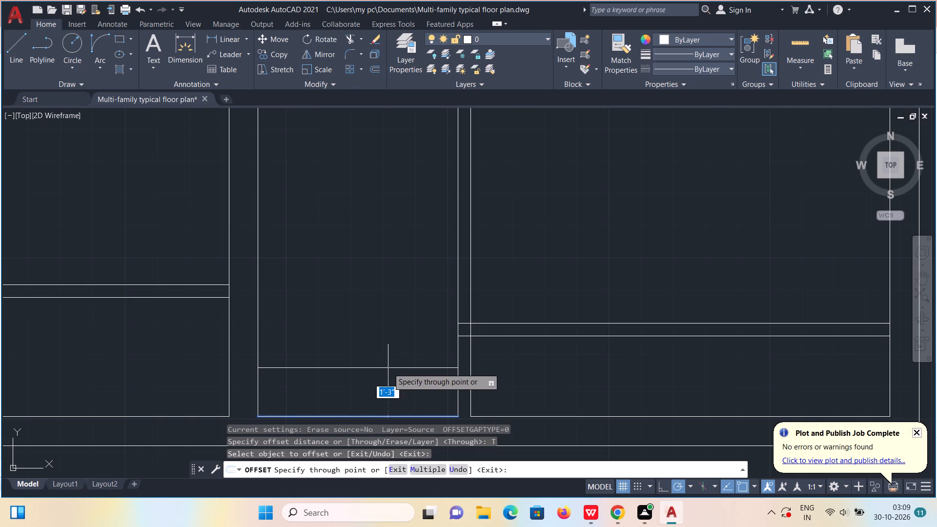
{"action": "type", "text": "8'"}
{"action": "type", "text": "6\""}
{"action": "key", "text": "Return"}
{"action": "scroll", "coordinate": [407, 336], "scroll_direction": "down", "scroll_amount": 2}
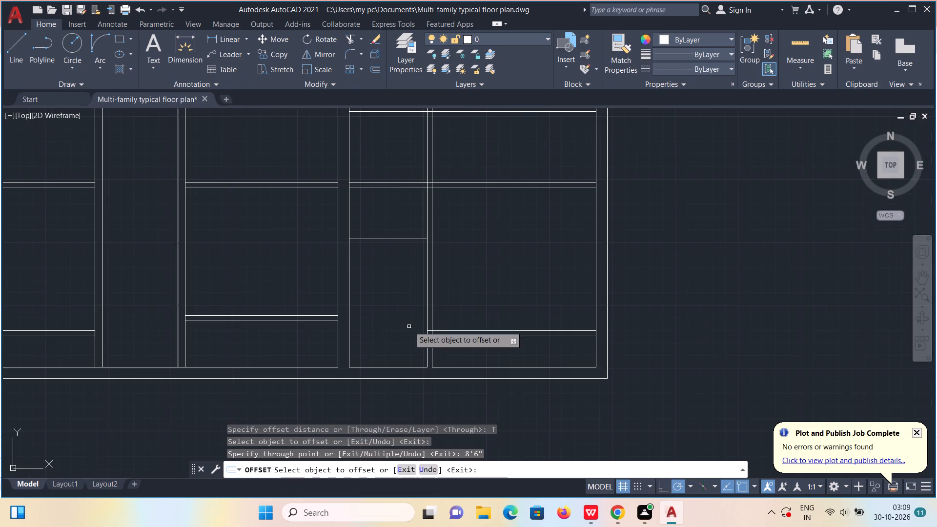
{"action": "middle_click_drag", "start_coordinate": [401, 309], "coordinate": [413, 403]}
{"action": "left_click", "coordinate": [411, 332]}
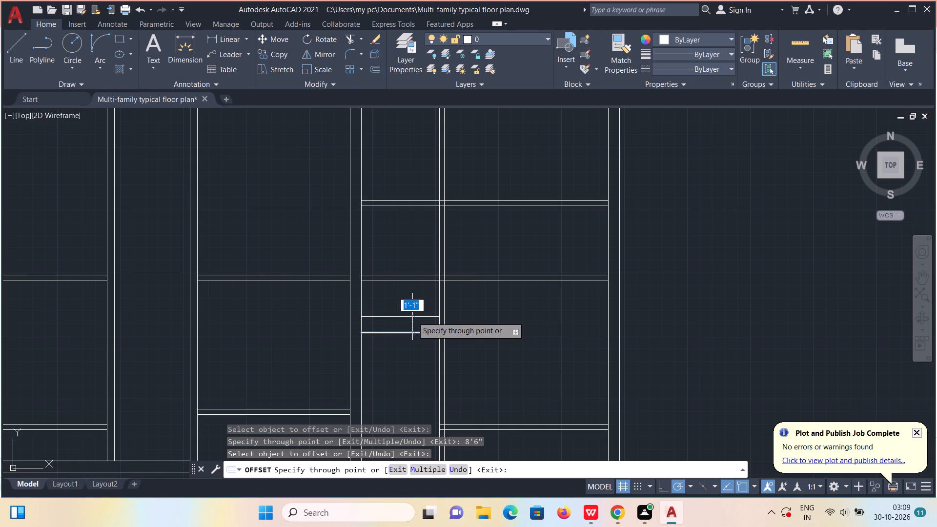
{"action": "key", "text": "4"}
{"action": "key", "text": "shift+quotedbl"}
{"action": "key", "text": "Return"}
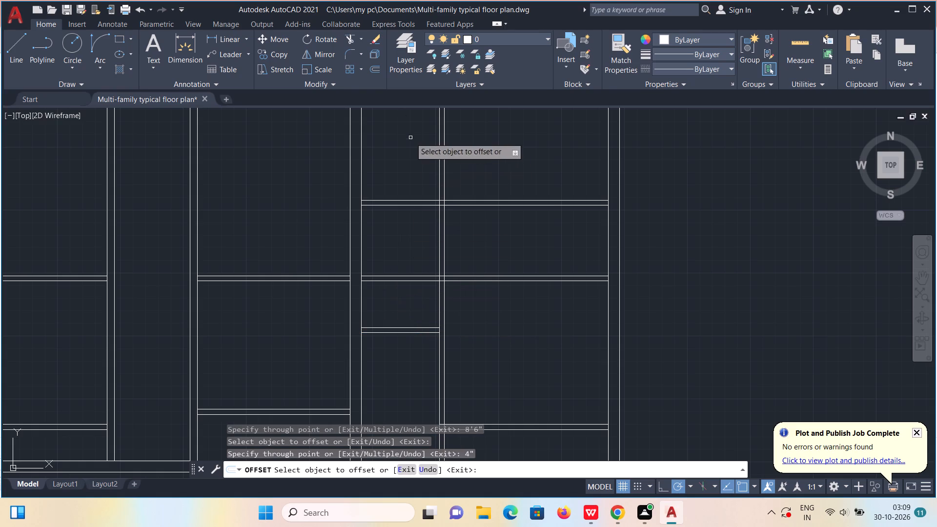
Trim the second partition's two lines out of the fifth bay, keeping them in the easternmost bay.
{"action": "left_click", "coordinate": [355, 37]}
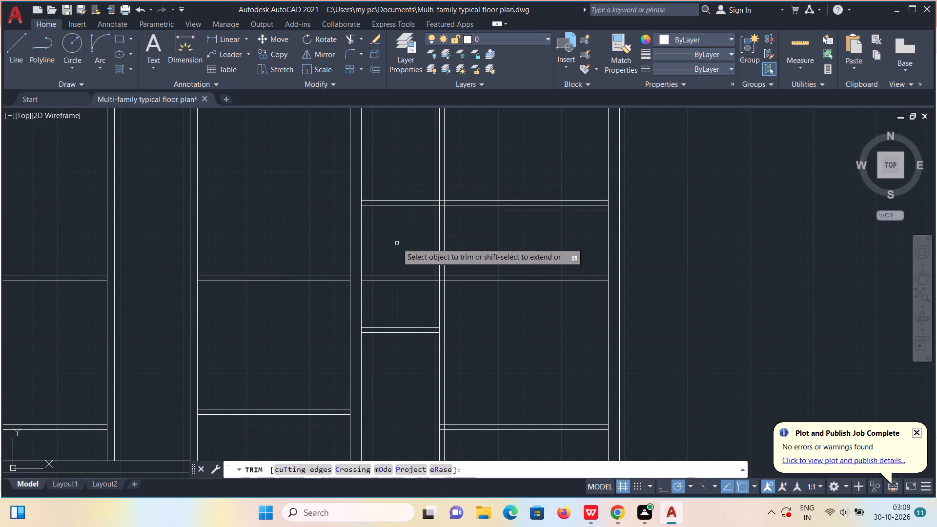
{"action": "left_click_drag", "start_coordinate": [397, 243], "coordinate": [397, 286]}
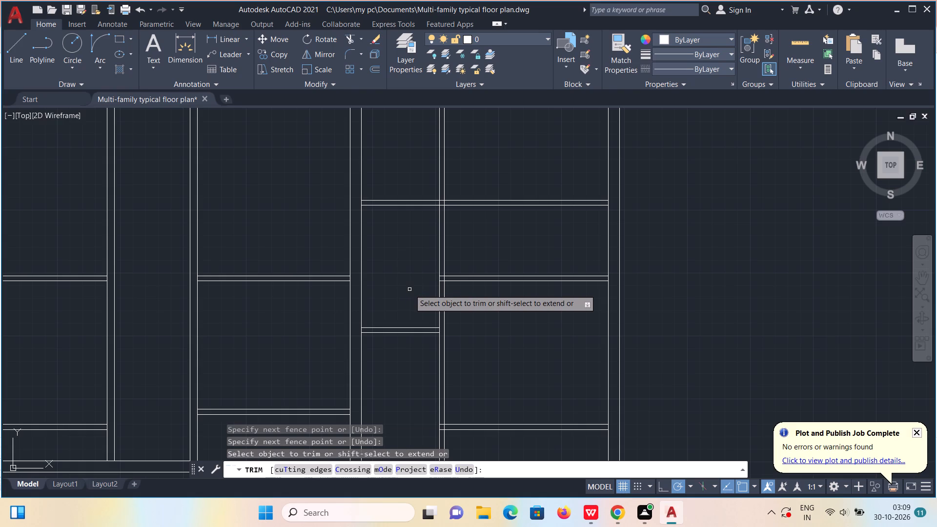
{"action": "scroll", "coordinate": [413, 291], "scroll_direction": "down", "scroll_amount": 3}
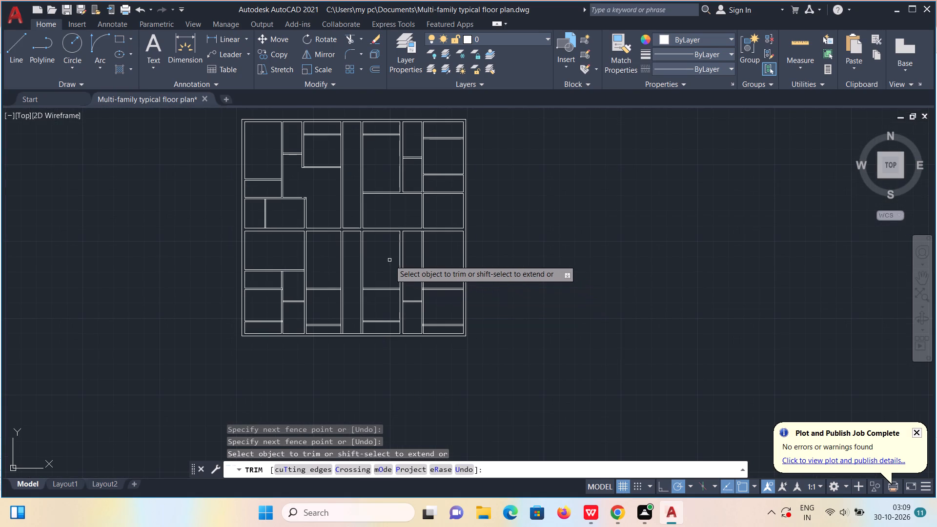
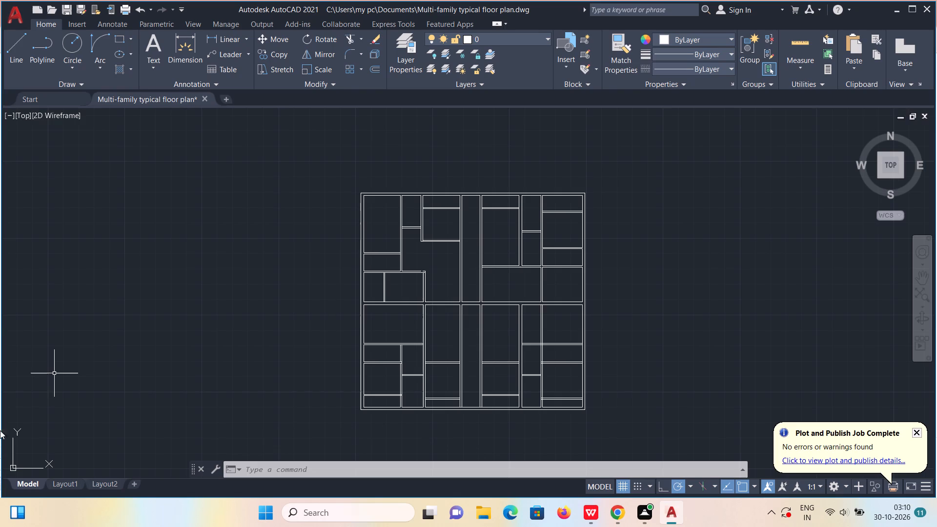
Draw a jamb line across the northwest room's east wall at its south partition's north line, and move it 6" north.
{"action": "scroll", "coordinate": [435, 186], "scroll_direction": "up", "scroll_amount": 2}
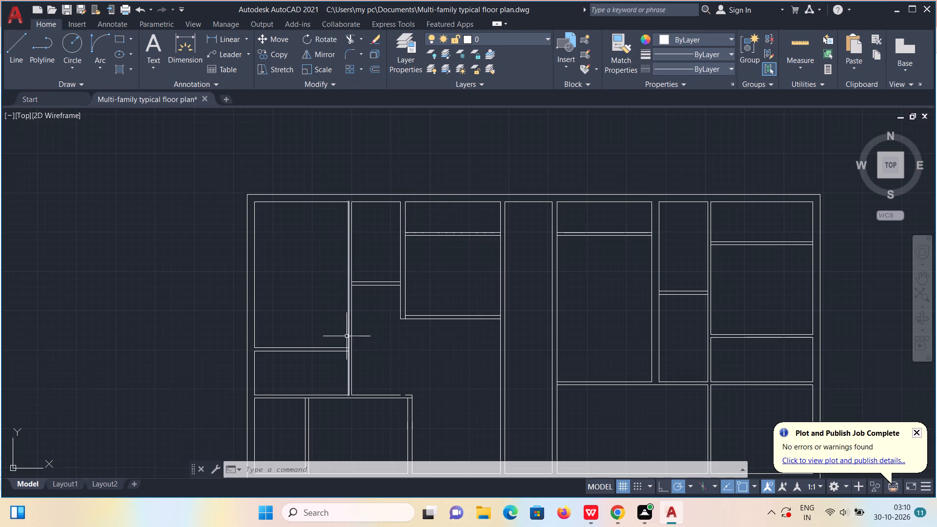
{"action": "scroll", "coordinate": [346, 347], "scroll_direction": "up", "scroll_amount": 2}
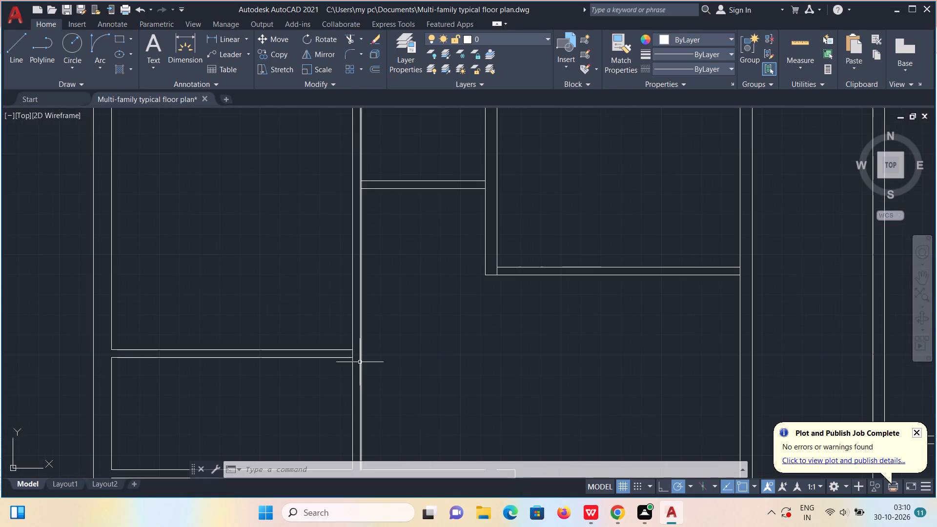
{"action": "key", "text": "l"}
{"action": "key", "text": "Return"}
{"action": "scroll", "coordinate": [356, 373], "scroll_direction": "up", "scroll_amount": 2}
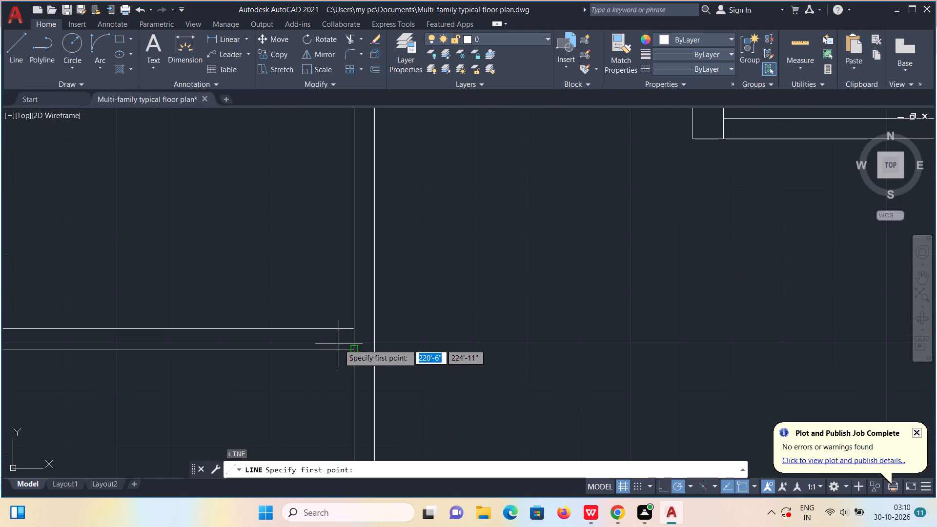
{"action": "left_click", "coordinate": [352, 330]}
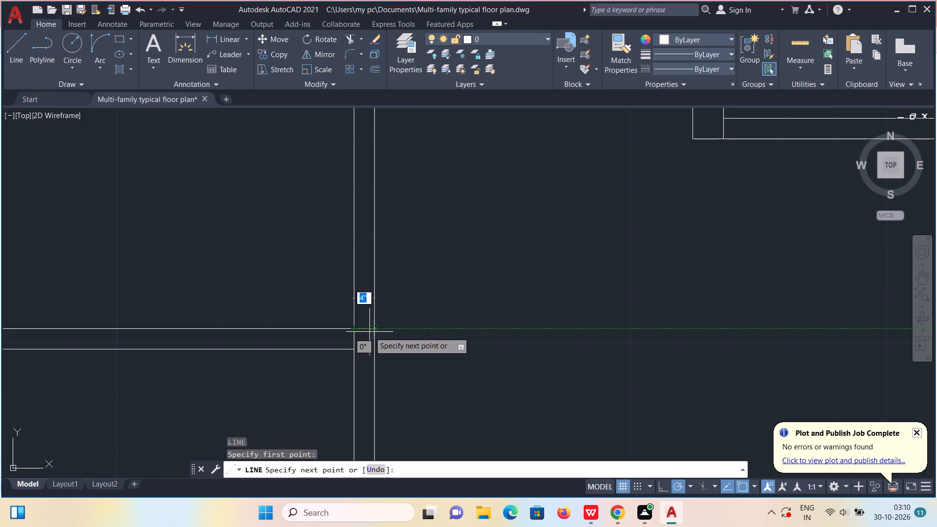
{"action": "left_click", "coordinate": [375, 332]}
{"action": "key", "text": "Escape"}
{"action": "left_click", "coordinate": [366, 330]}
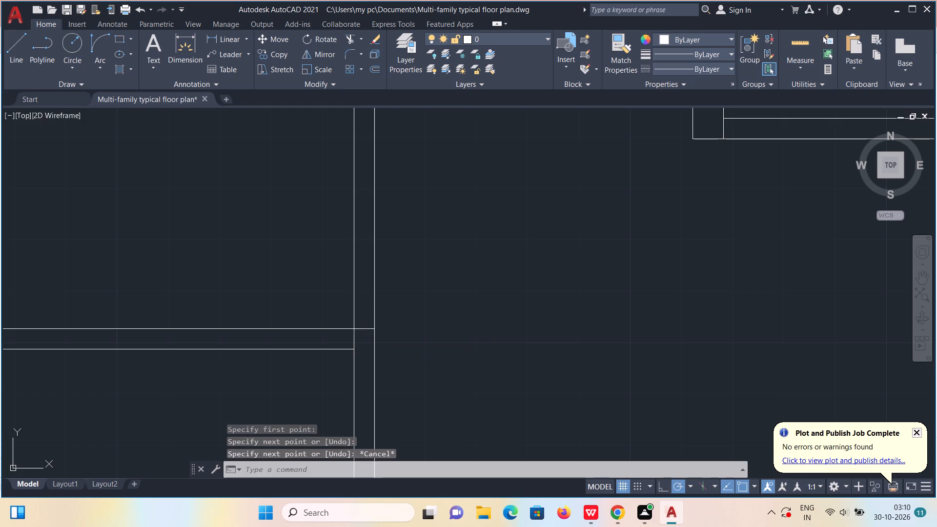
{"action": "key", "text": "m"}
{"action": "key", "text": "Return"}
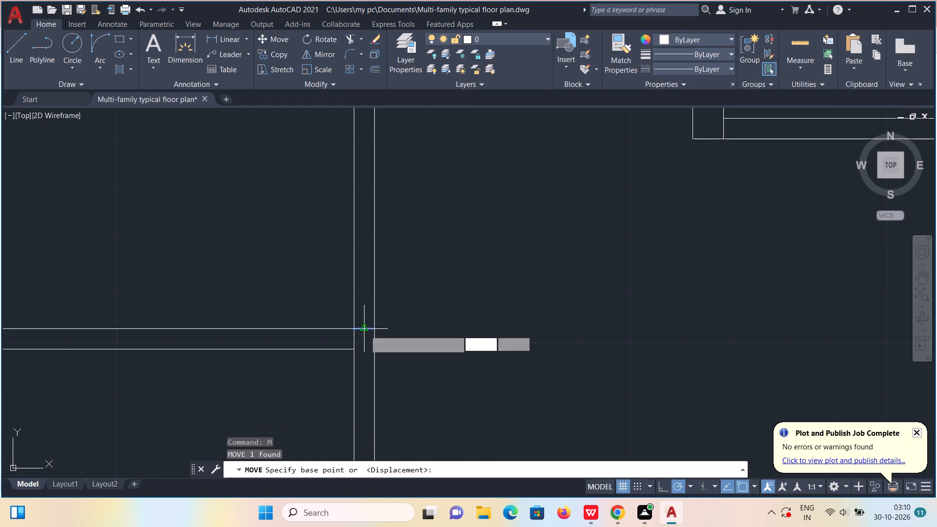
{"action": "left_click", "coordinate": [365, 330]}
{"action": "type", "text": "6\""}
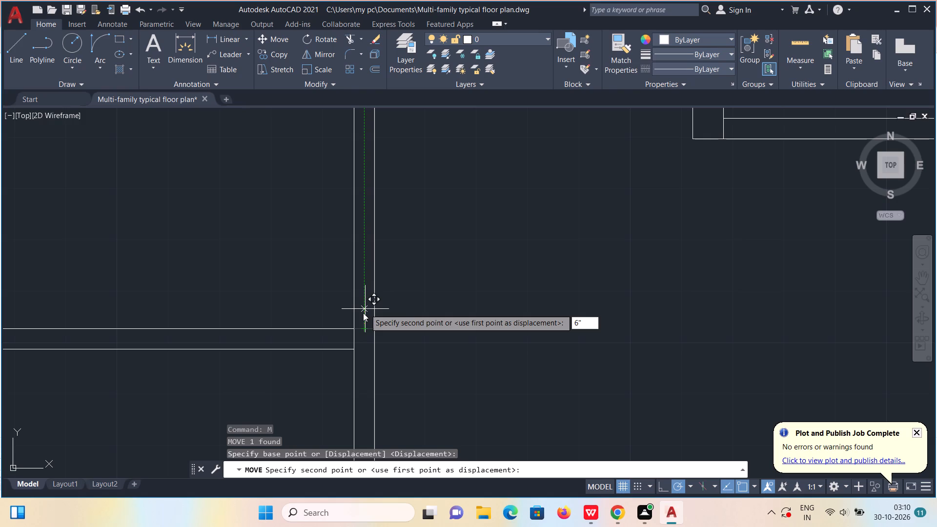
{"action": "key", "text": "Return"}
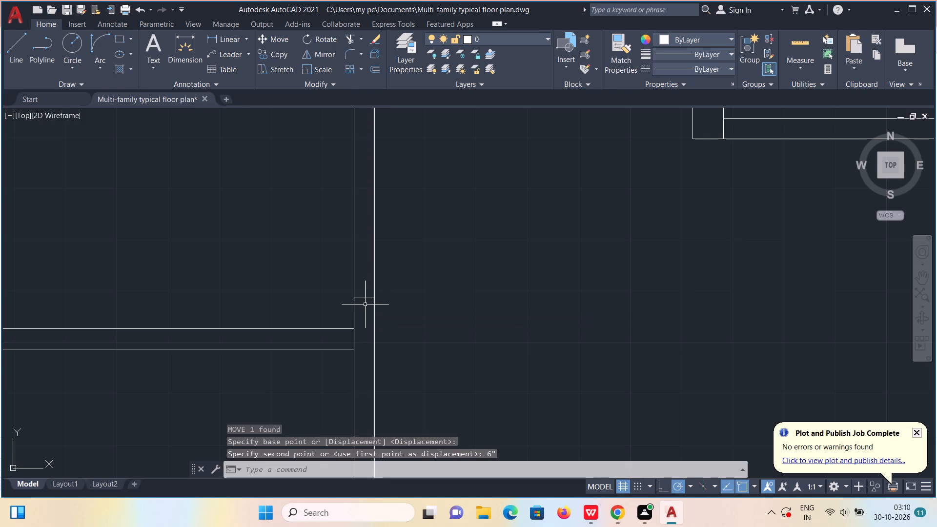
Copy the jamb line 3' north to mark the other side of the door opening.
{"action": "left_click", "coordinate": [362, 297]}
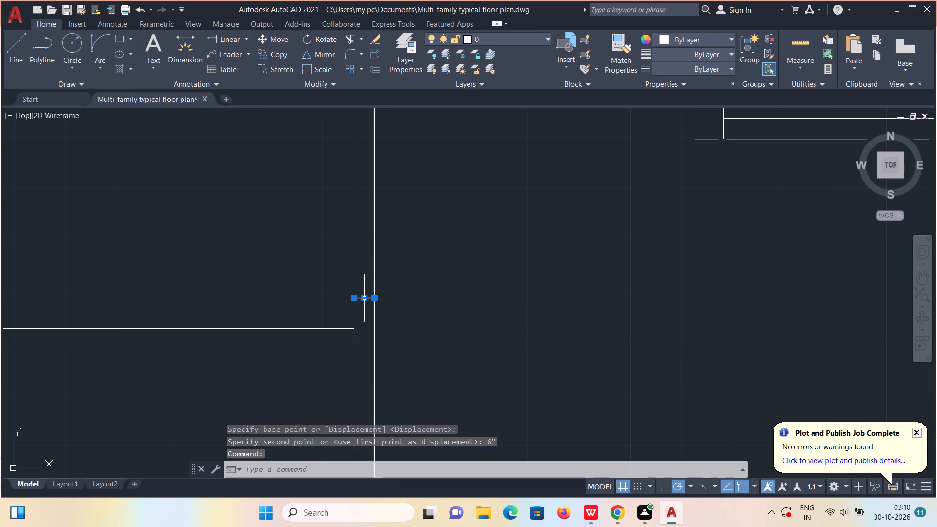
{"action": "type", "text": "co"}
{"action": "key", "text": "Return"}
{"action": "left_click", "coordinate": [362, 297]}
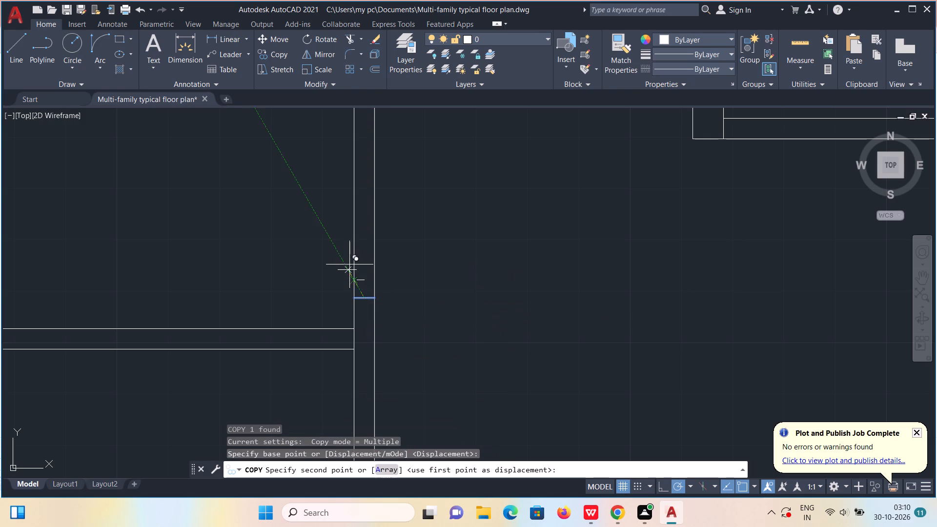
{"action": "type", "text": "3'"}
{"action": "key", "text": "Return"}
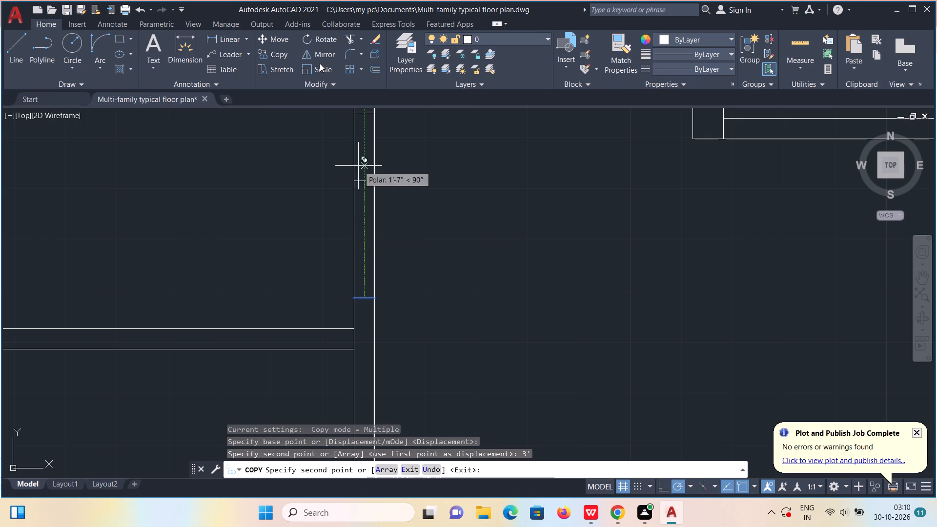
Trim both wall lines between the two jambs, and the wall's west line where the room's south partition meets it.
{"action": "left_click", "coordinate": [346, 38]}
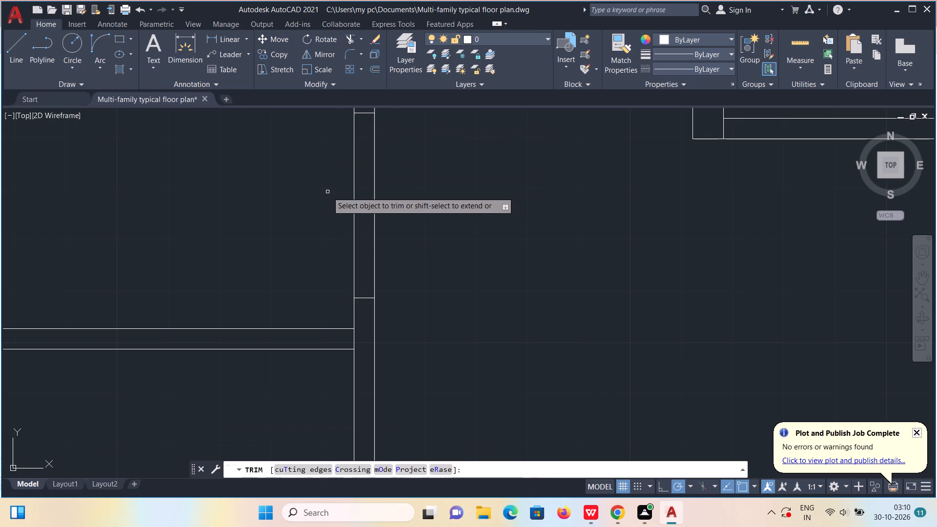
{"action": "left_click_drag", "start_coordinate": [327, 192], "coordinate": [390, 204]}
{"action": "scroll", "coordinate": [357, 326], "scroll_direction": "down", "scroll_amount": 1}
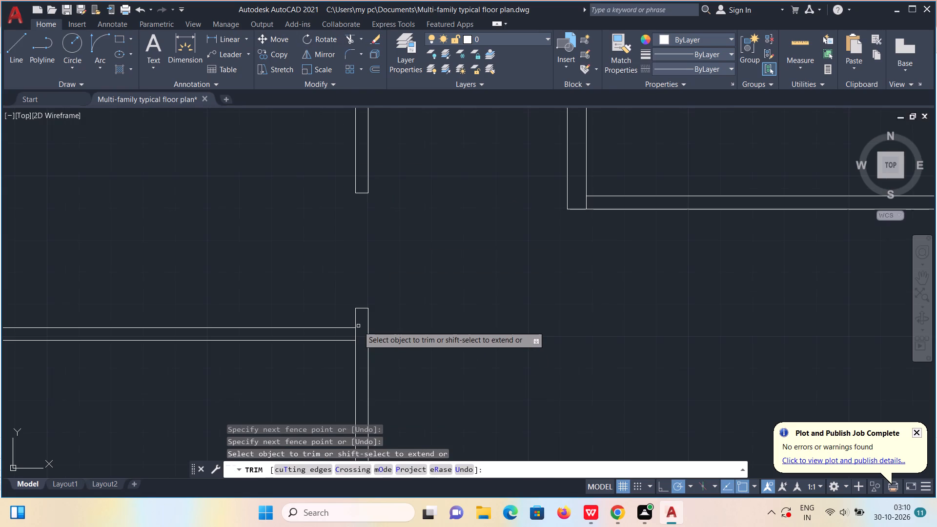
{"action": "left_click", "coordinate": [354, 335]}
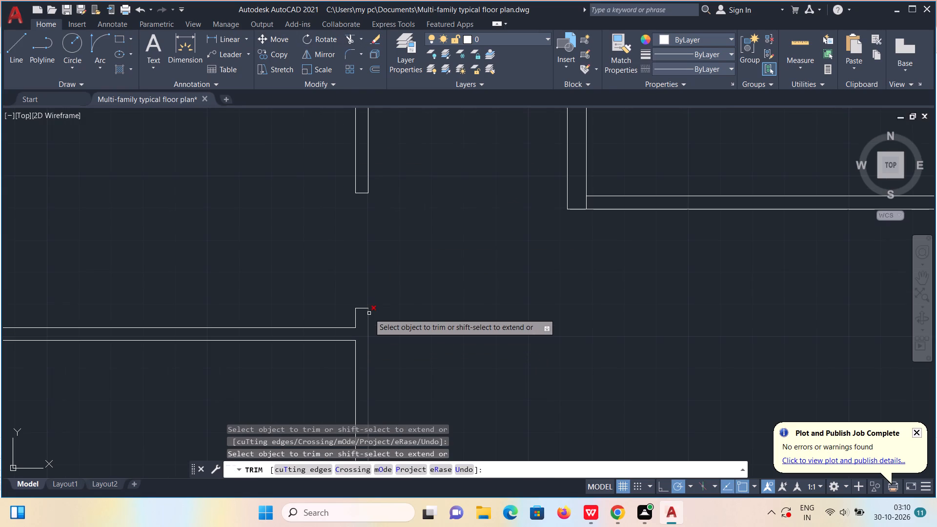
{"action": "key", "text": "Escape"}
Draw a 3' door leaf west from the opening's south jamb and a swing arc from its end to the north jamb.
{"action": "key", "text": "l"}
{"action": "key", "text": "Return"}
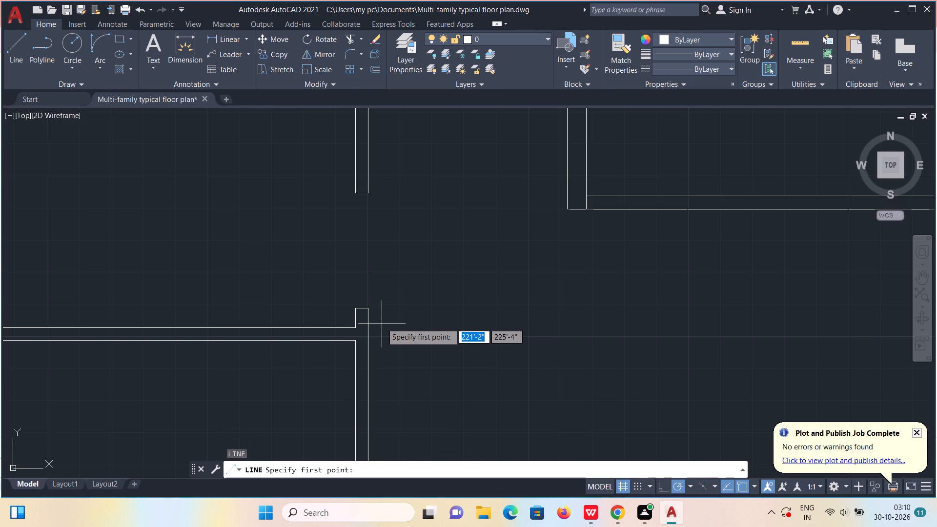
{"action": "scroll", "coordinate": [382, 323], "scroll_direction": "up", "scroll_amount": 1}
{"action": "left_click", "coordinate": [338, 299]}
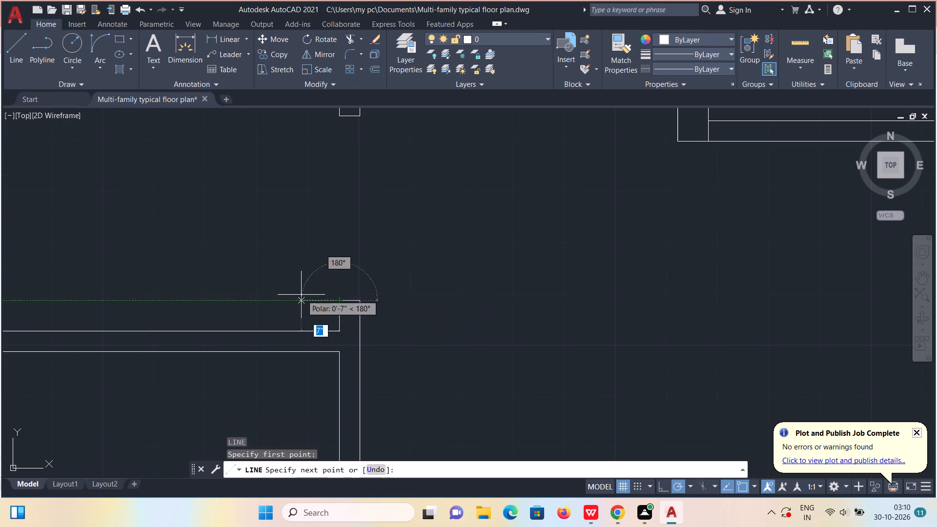
{"action": "type", "text": "3'"}
{"action": "key", "text": "Return"}
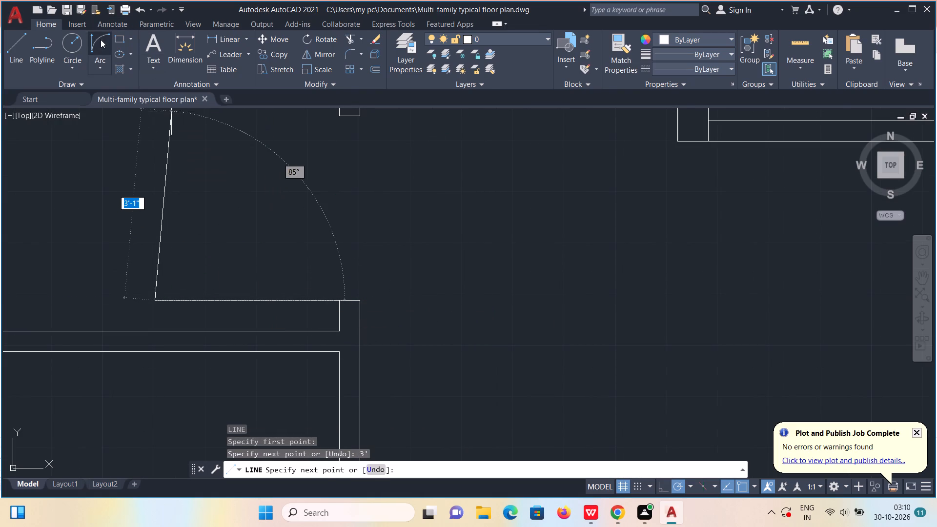
{"action": "left_click", "coordinate": [101, 40]}
{"action": "middle_click_drag", "start_coordinate": [268, 269], "coordinate": [292, 361]}
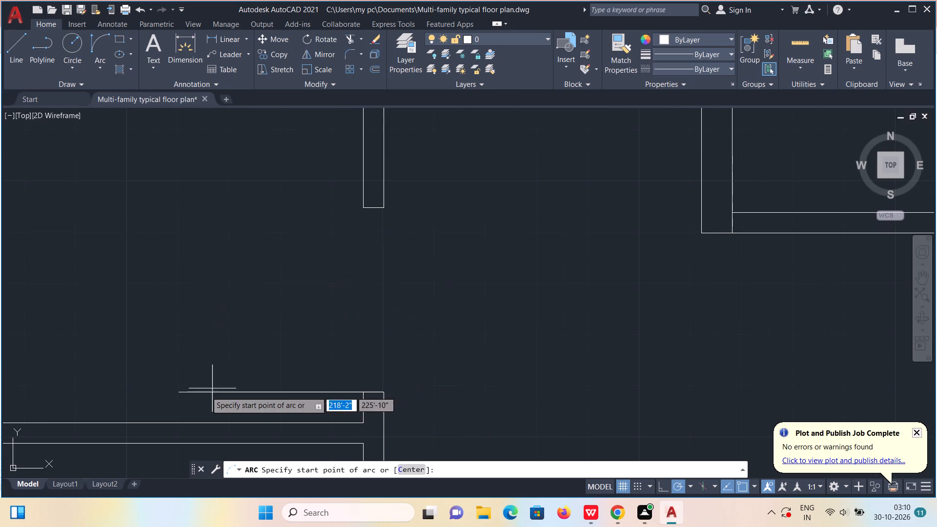
{"action": "left_click", "coordinate": [181, 393]}
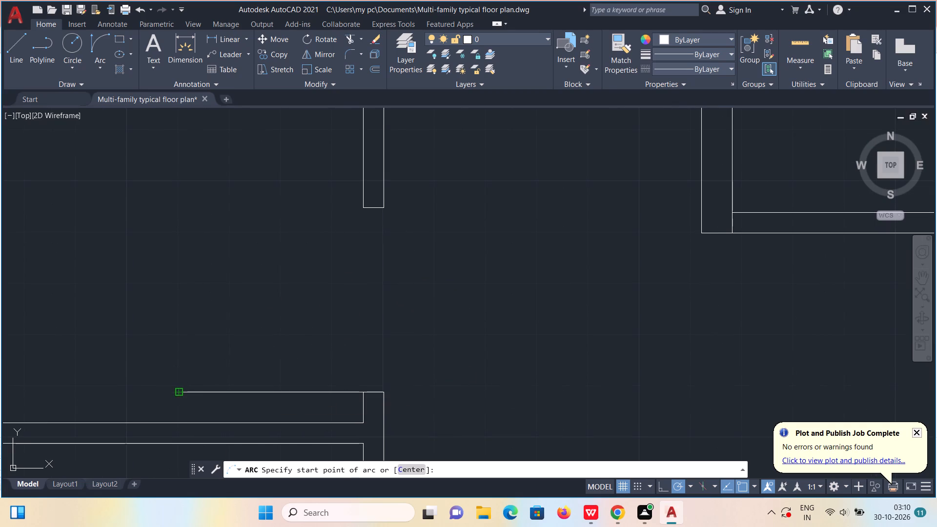
{"action": "left_click", "coordinate": [363, 206]}
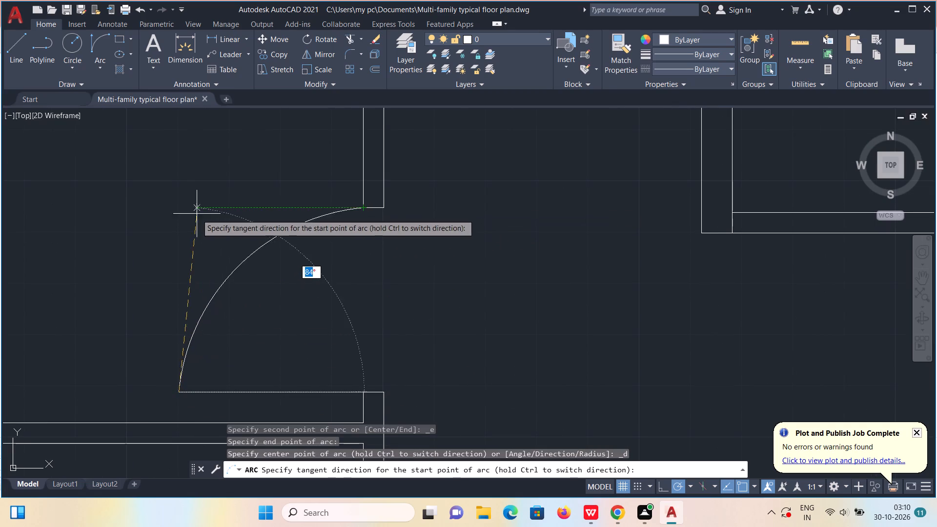
{"action": "left_click", "coordinate": [183, 210]}
Draw a jamb line across the second bay's east wall, level with the north room's south partition, and move it 3" north.
{"action": "scroll", "coordinate": [207, 243], "scroll_direction": "down", "scroll_amount": 2}
{"action": "scroll", "coordinate": [296, 256], "scroll_direction": "down", "scroll_amount": 1}
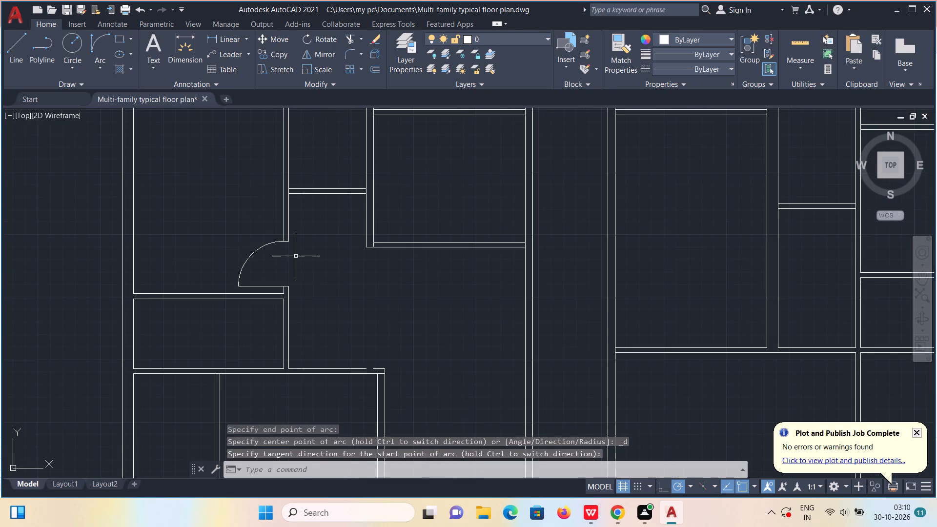
{"action": "middle_click_drag", "start_coordinate": [303, 269], "coordinate": [332, 379]}
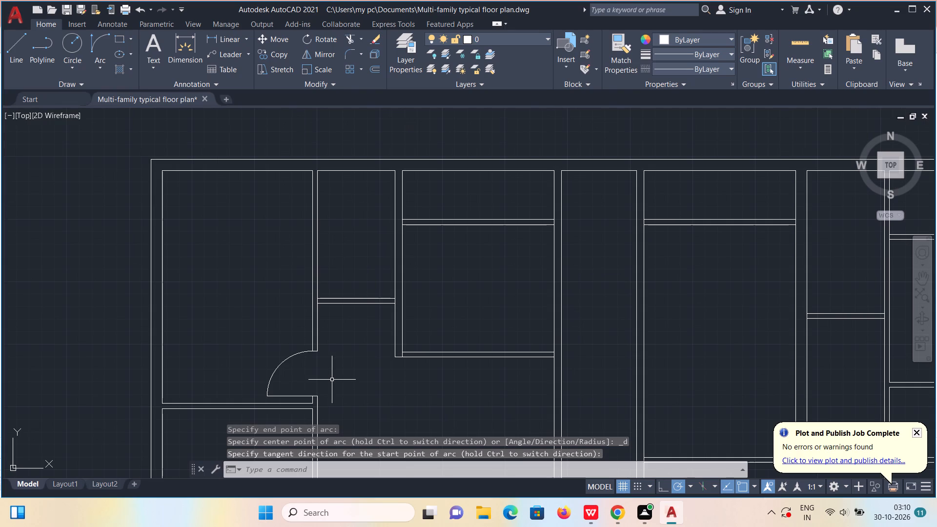
{"action": "scroll", "coordinate": [389, 252], "scroll_direction": "up", "scroll_amount": 2}
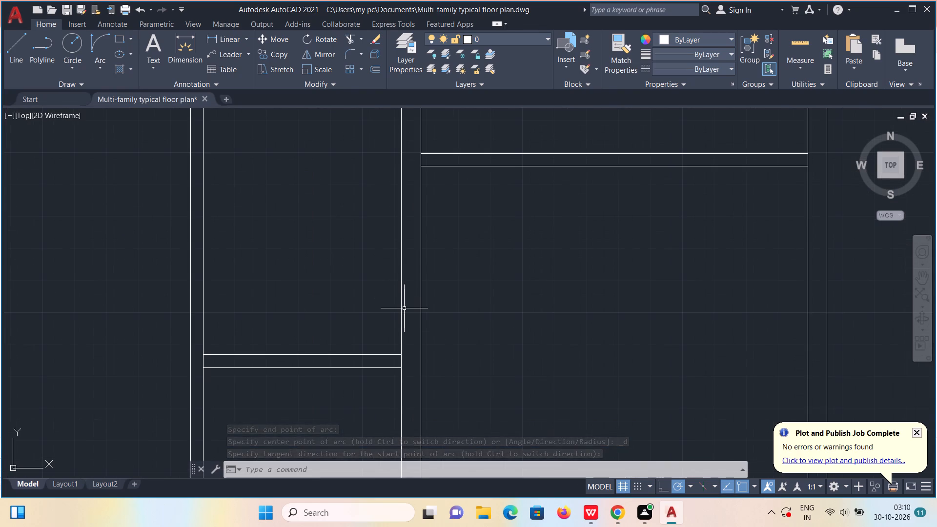
{"action": "key", "text": "l"}
{"action": "key", "text": "Return"}
{"action": "left_click", "coordinate": [400, 355]}
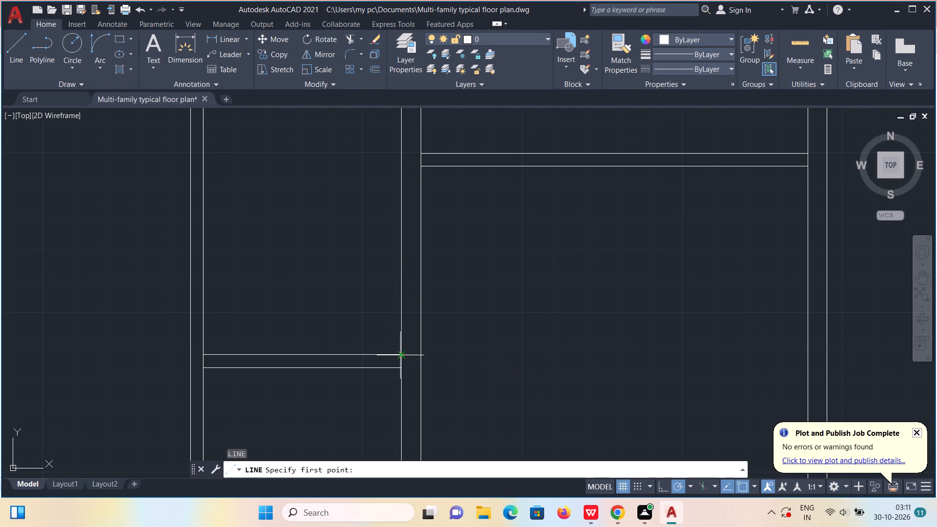
{"action": "left_click", "coordinate": [423, 356]}
{"action": "key", "text": "Escape"}
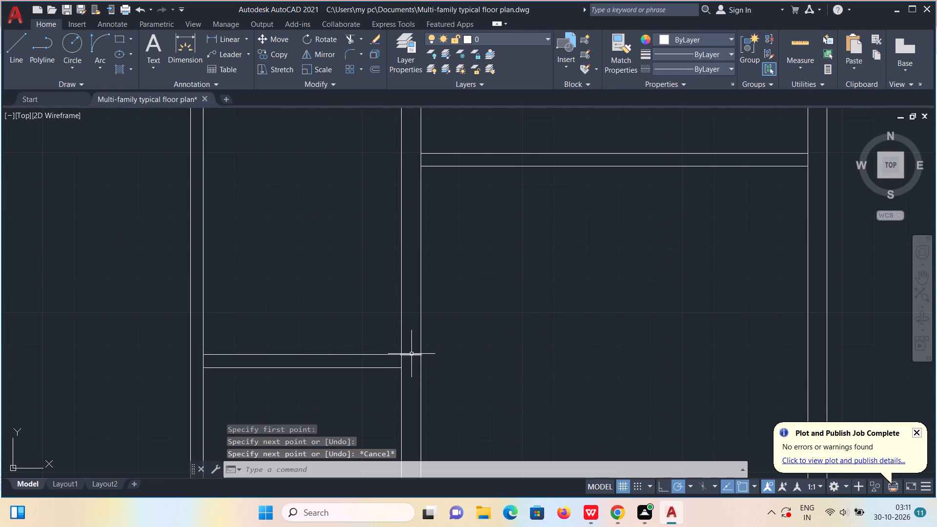
{"action": "left_click", "coordinate": [410, 356]}
{"action": "key", "text": "m"}
{"action": "key", "text": "Return"}
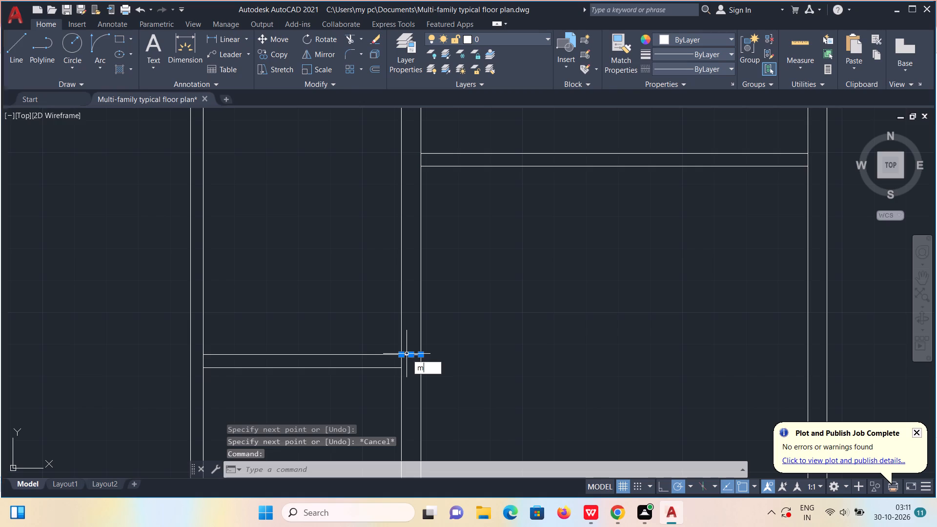
{"action": "left_click", "coordinate": [405, 354]}
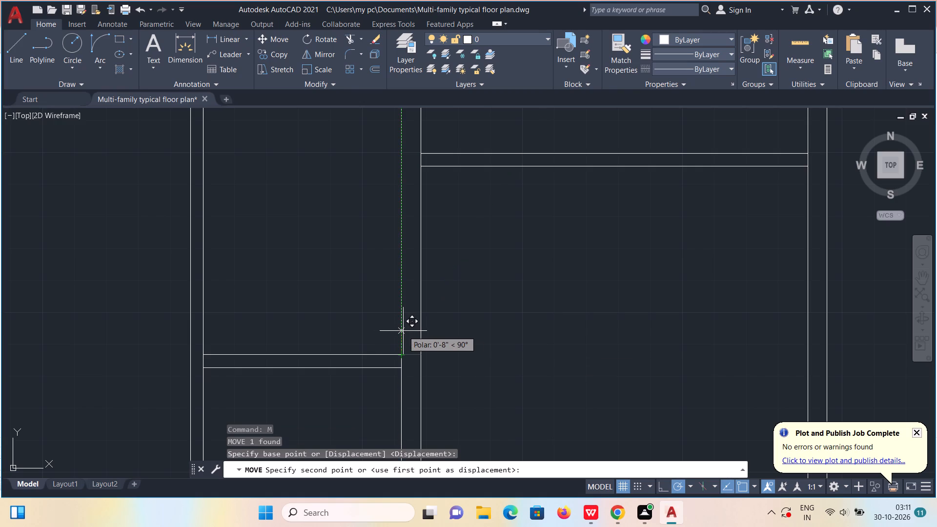
{"action": "type", "text": "3\""}
{"action": "key", "text": "Return"}
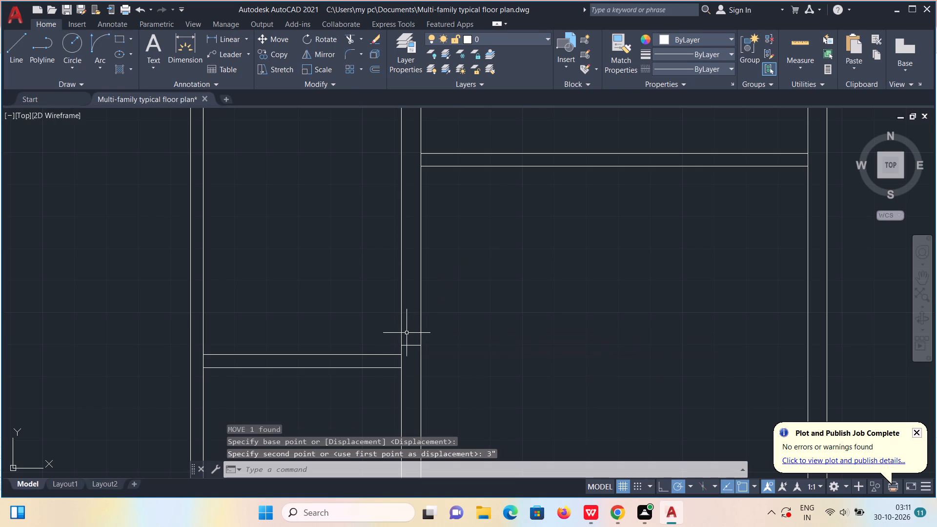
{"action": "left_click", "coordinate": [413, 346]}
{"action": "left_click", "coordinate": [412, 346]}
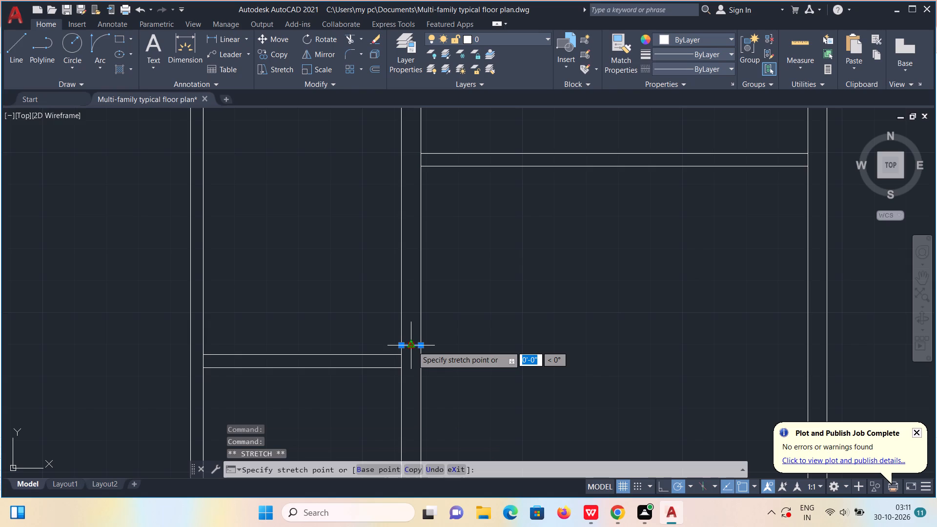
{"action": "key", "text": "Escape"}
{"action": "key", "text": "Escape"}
Copy the second bay's jamb line 2'5" north within the same wall.
{"action": "left_click", "coordinate": [412, 346]}
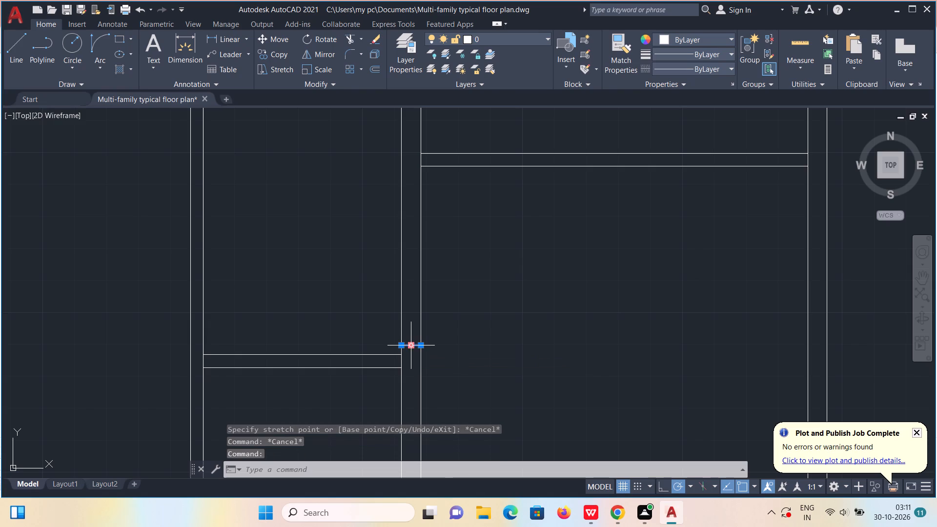
{"action": "type", "text": "co"}
{"action": "key", "text": "Return"}
{"action": "left_click", "coordinate": [412, 346]}
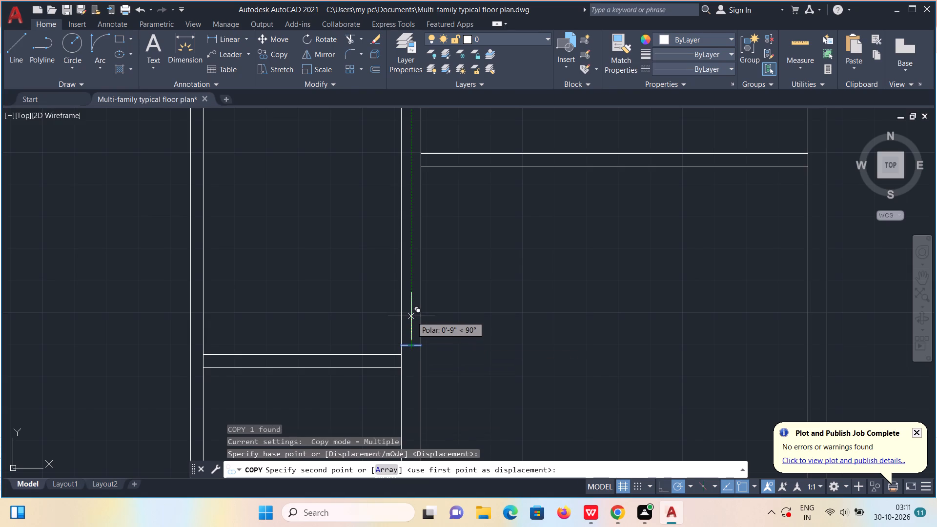
{"action": "type", "text": "2'5"}
{"action": "key", "text": "shift+quotedbl"}
{"action": "key", "text": "Return"}
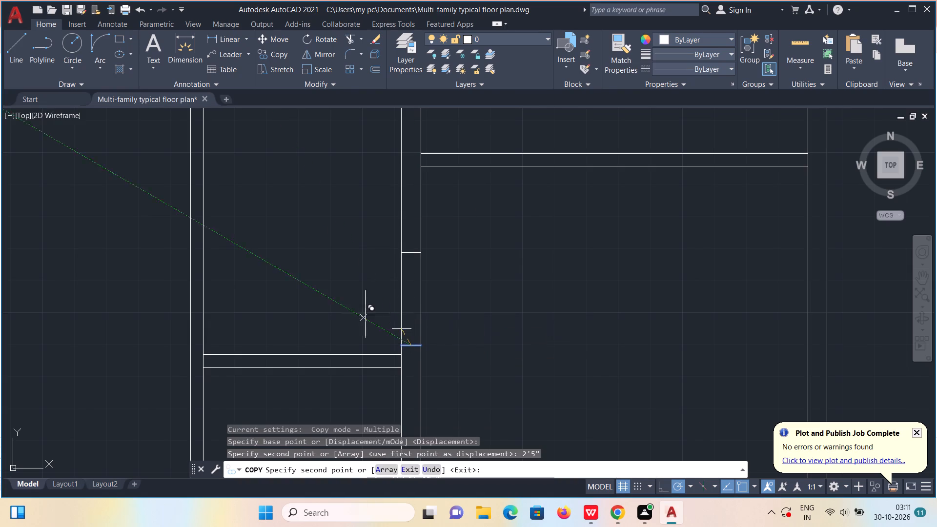
Trim both lines of the second bay's east wall between the two jambs to open the doorway.
{"action": "left_click", "coordinate": [347, 40]}
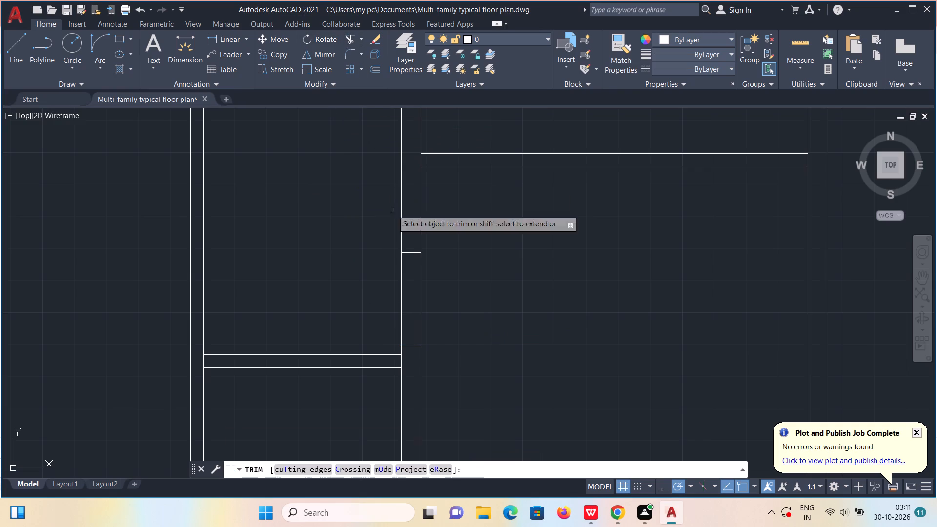
{"action": "left_click_drag", "start_coordinate": [385, 280], "coordinate": [437, 288]}
{"action": "key", "text": "Escape"}
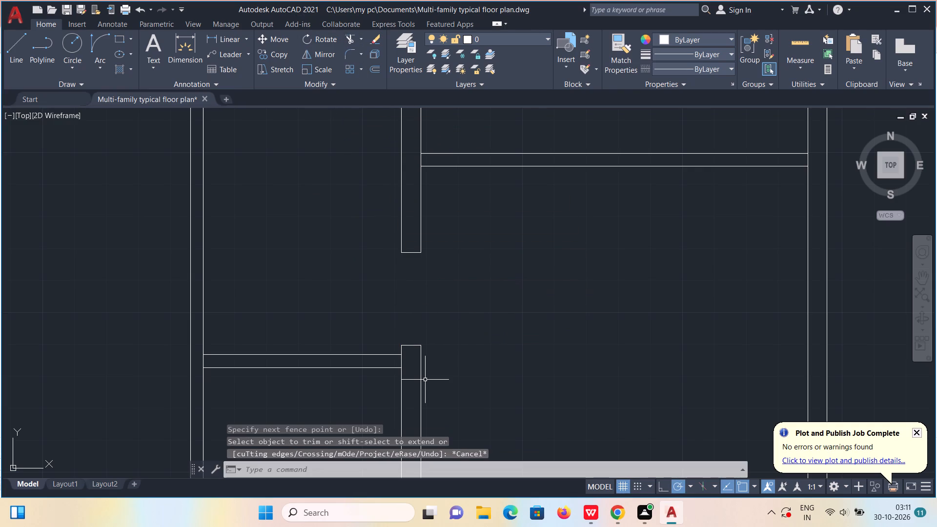
Draw a 2'5" door leaf west from the second bay's south jamb and a swing arc from its end to the north jamb.
{"action": "key", "text": "l"}
{"action": "key", "text": "Return"}
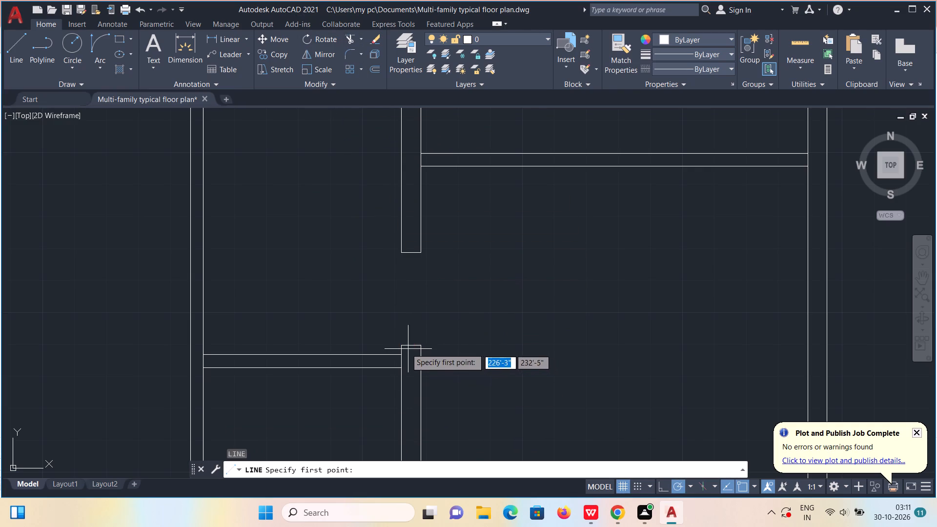
{"action": "left_click", "coordinate": [402, 348]}
{"action": "type", "text": "2'5\""}
{"action": "key", "text": "Return"}
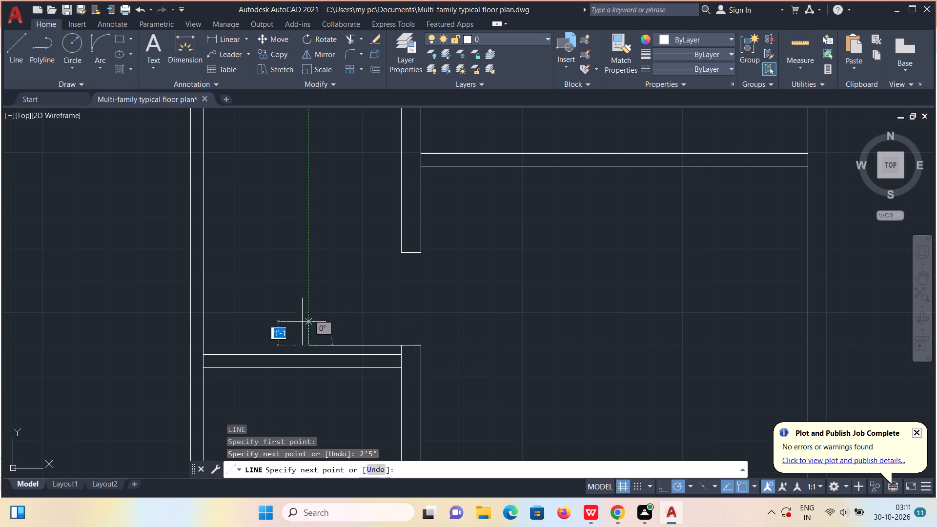
{"action": "left_click", "coordinate": [96, 42]}
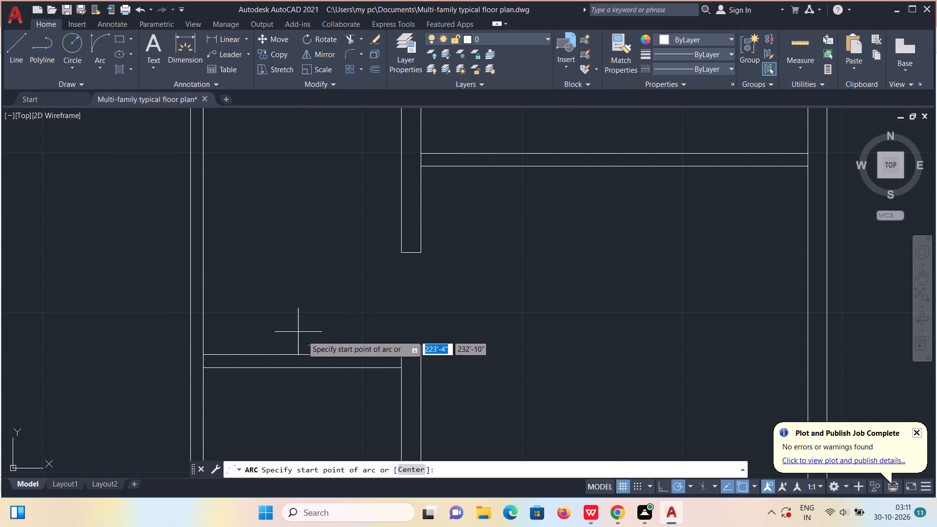
{"action": "left_click", "coordinate": [308, 343]}
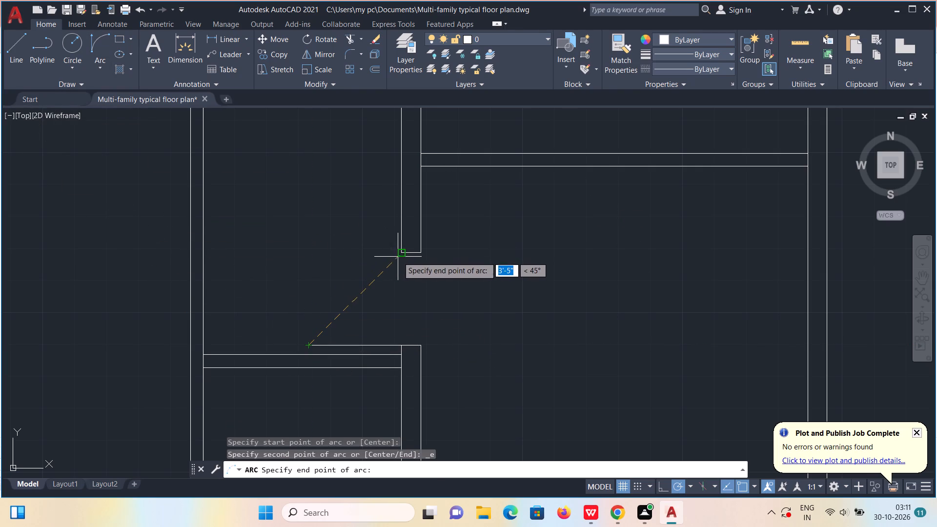
{"action": "left_click", "coordinate": [400, 255]}
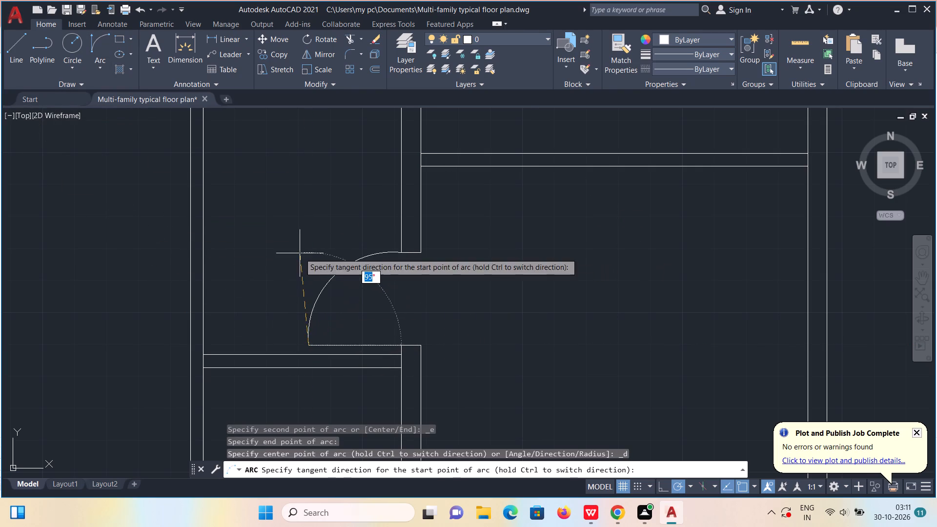
{"action": "left_click", "coordinate": [313, 256]}
Draw a jamb line across the west end of the third bay's north partition, where it meets the bay's west wall.
{"action": "scroll", "coordinate": [330, 258], "scroll_direction": "down", "scroll_amount": 2}
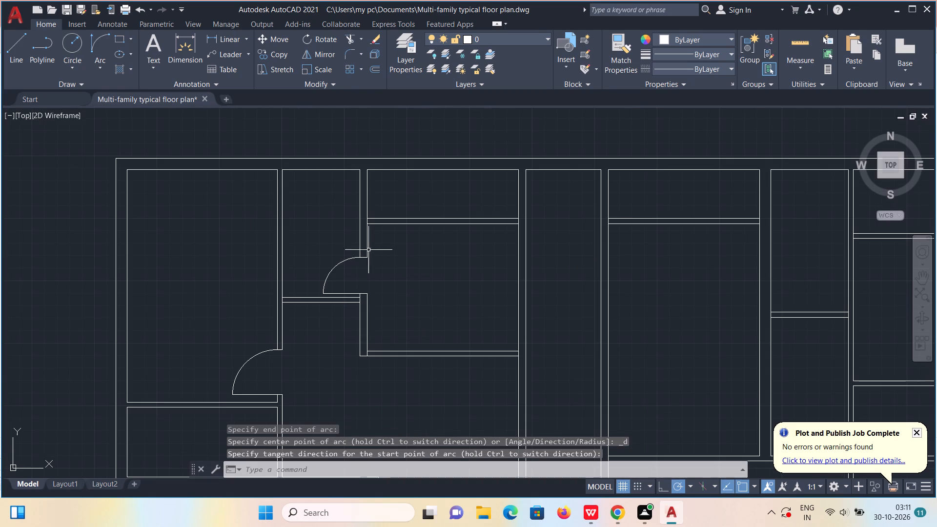
{"action": "scroll", "coordinate": [381, 242], "scroll_direction": "up", "scroll_amount": 1}
{"action": "middle_click_drag", "start_coordinate": [384, 240], "coordinate": [371, 270]}
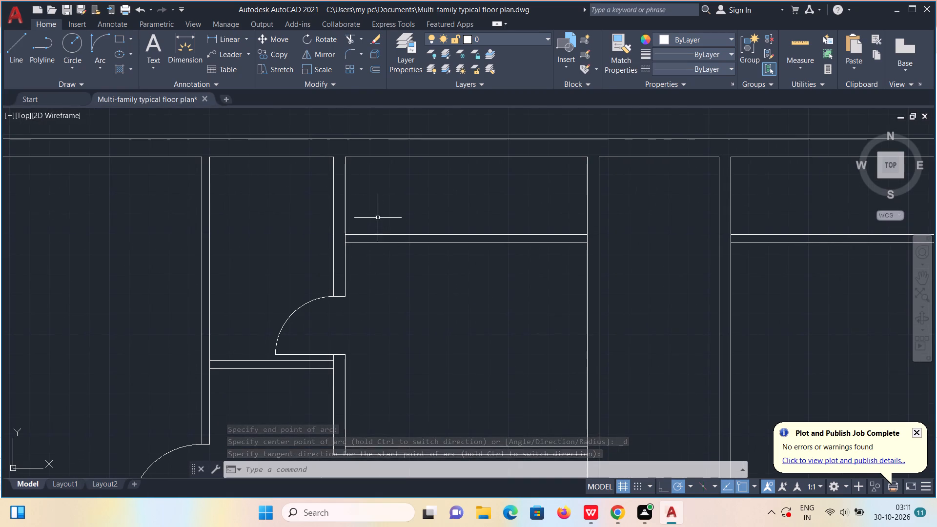
{"action": "key", "text": "l"}
{"action": "key", "text": "Return"}
{"action": "scroll", "coordinate": [346, 224], "scroll_direction": "up", "scroll_amount": 1}
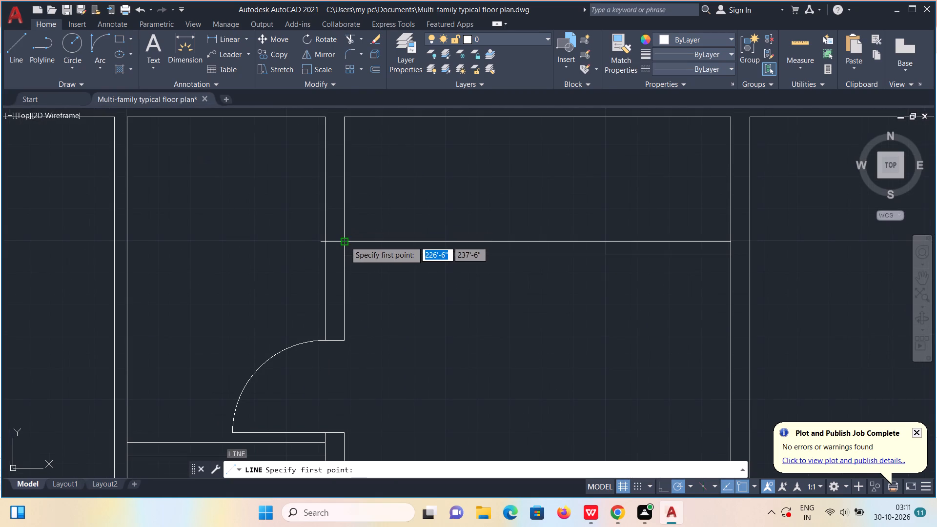
{"action": "left_click", "coordinate": [345, 241]}
{"action": "left_click", "coordinate": [347, 256]}
{"action": "key", "text": "Escape"}
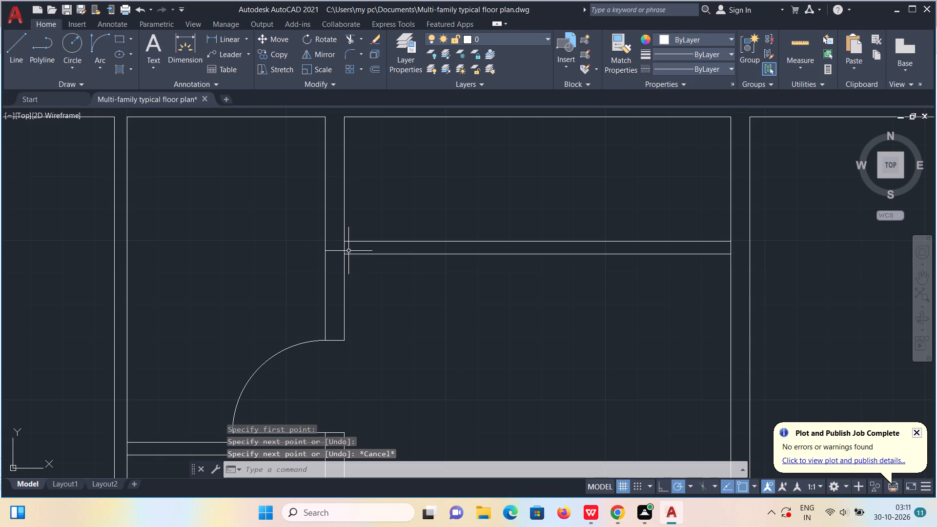
Move the partition's new jamb line 3" east.
{"action": "left_click", "coordinate": [345, 248]}
{"action": "key", "text": "m"}
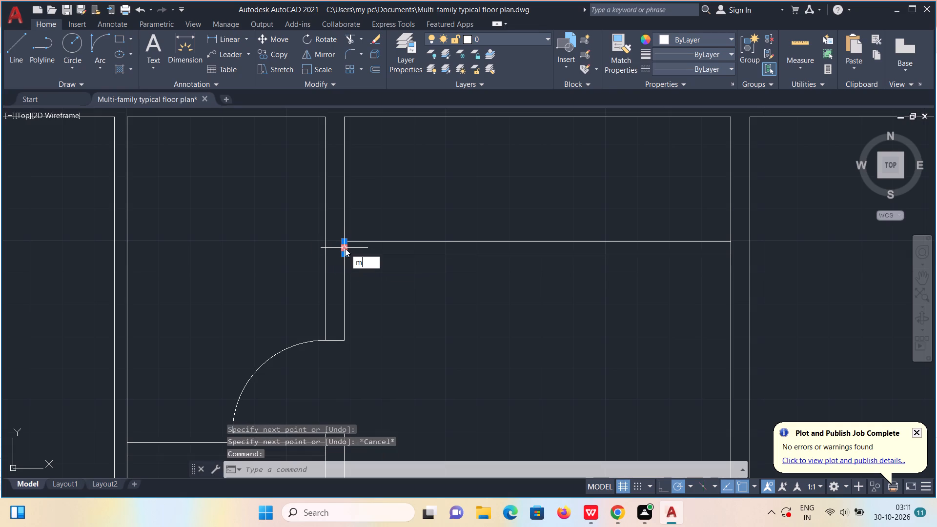
{"action": "key", "text": "Return"}
{"action": "left_click", "coordinate": [345, 248]}
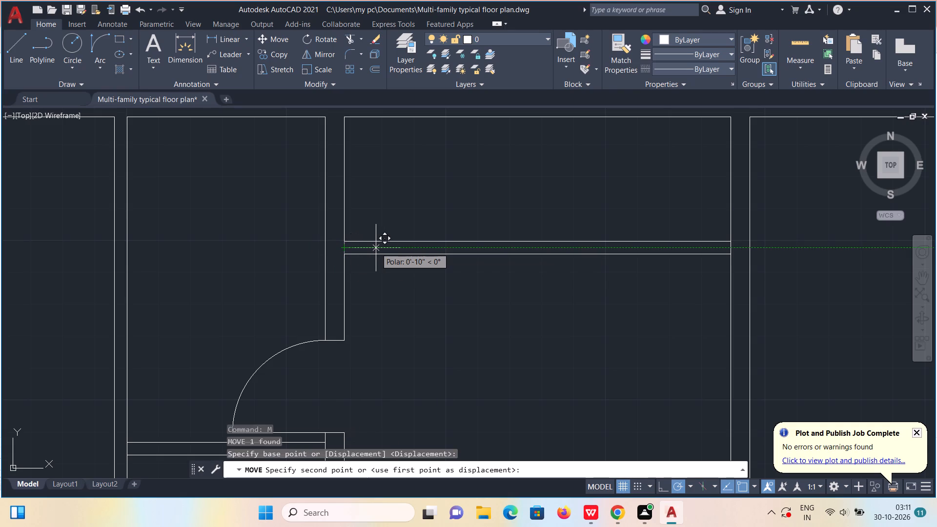
{"action": "type", "text": "3\""}
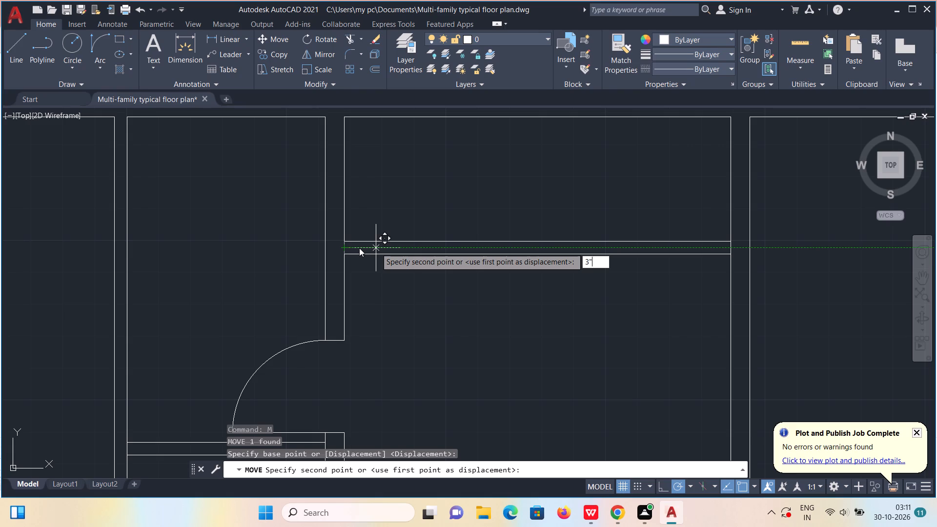
{"action": "key", "text": "Return"}
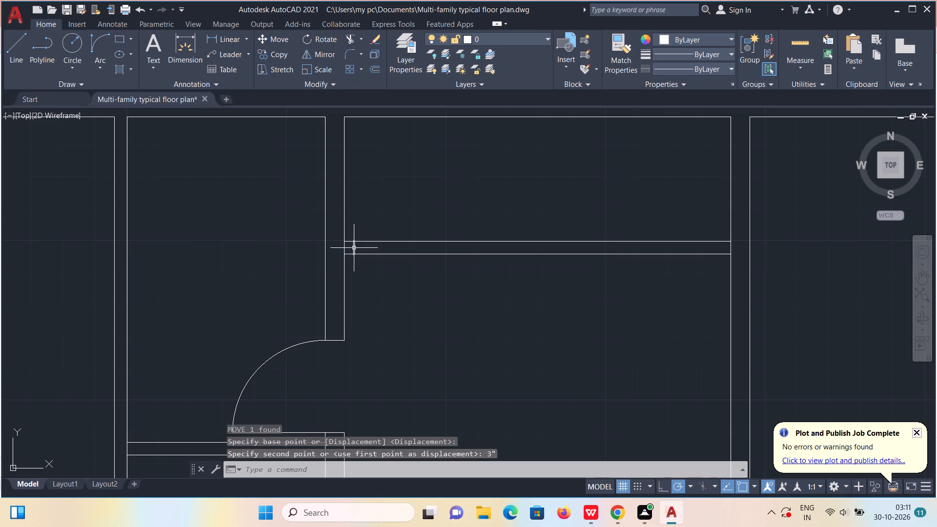
Copy the jamb line 2'5" east within the third bay's north partition.
{"action": "left_click", "coordinate": [354, 248]}
{"action": "type", "text": "co"}
{"action": "key", "text": "Return"}
{"action": "left_click", "coordinate": [354, 248]}
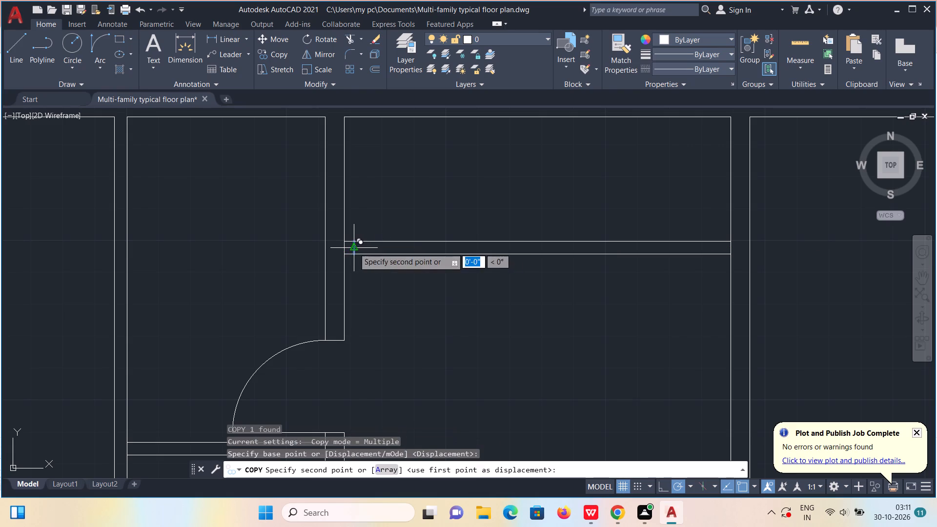
{"action": "type", "text": "2'5\""}
{"action": "key", "text": "Return"}
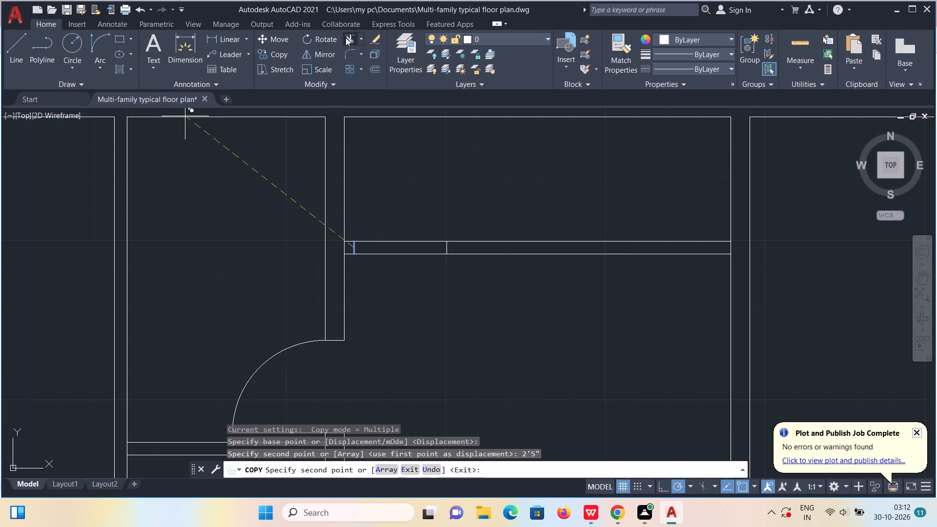
Trim both north partition lines between the jambs, plus the wall line segment closing the partition's west end.
{"action": "left_click", "coordinate": [346, 38]}
{"action": "left_click_drag", "start_coordinate": [395, 198], "coordinate": [403, 266]}
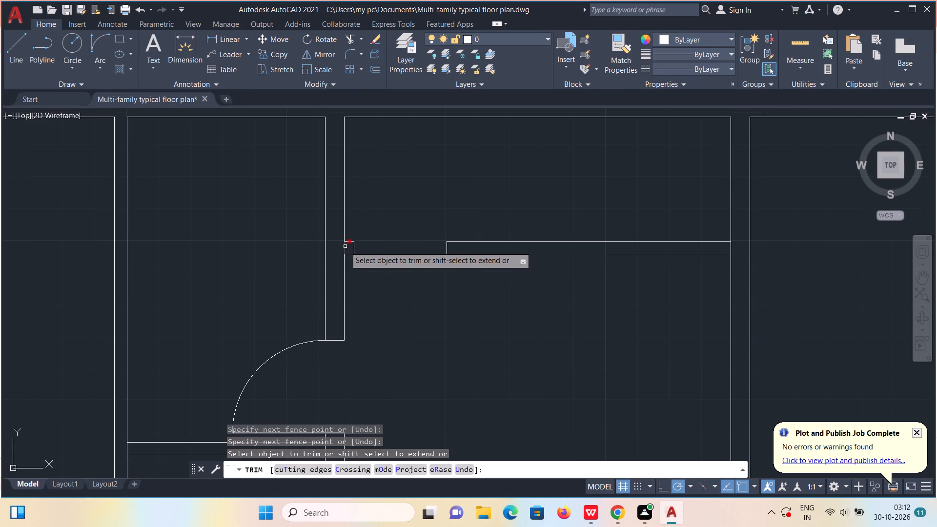
{"action": "left_click", "coordinate": [345, 246]}
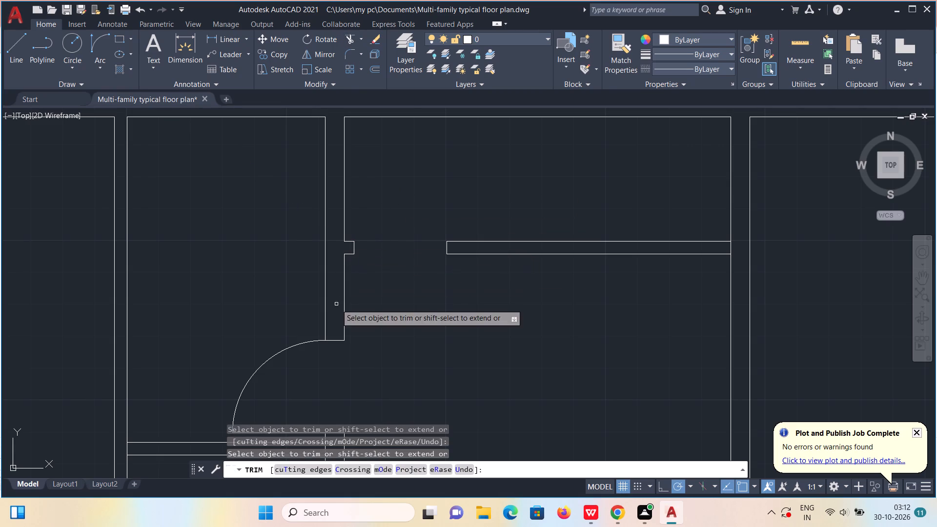
{"action": "key", "text": "Escape"}
Draw a 2'5" door leaf north from the partition's west jamb and a swing arc from its end to the east jamb.
{"action": "key", "text": "l"}
{"action": "key", "text": "Return"}
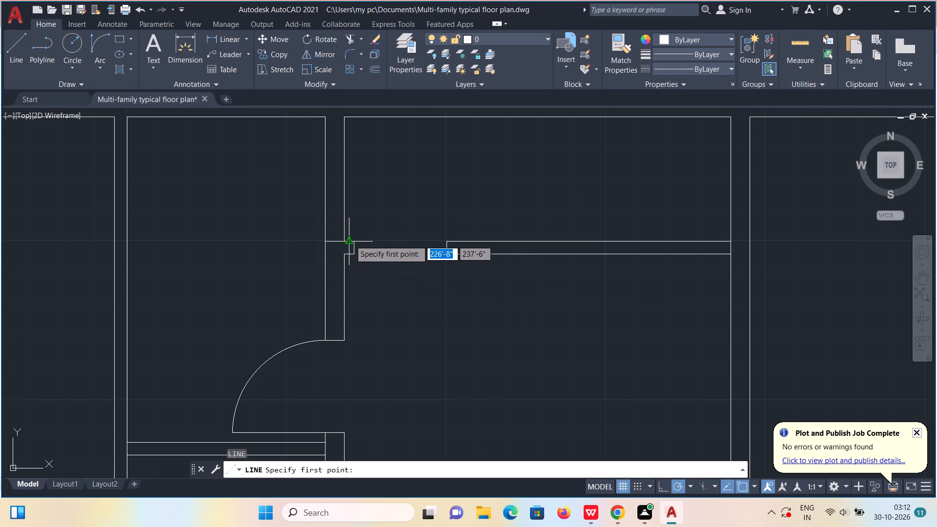
{"action": "left_click", "coordinate": [356, 242]}
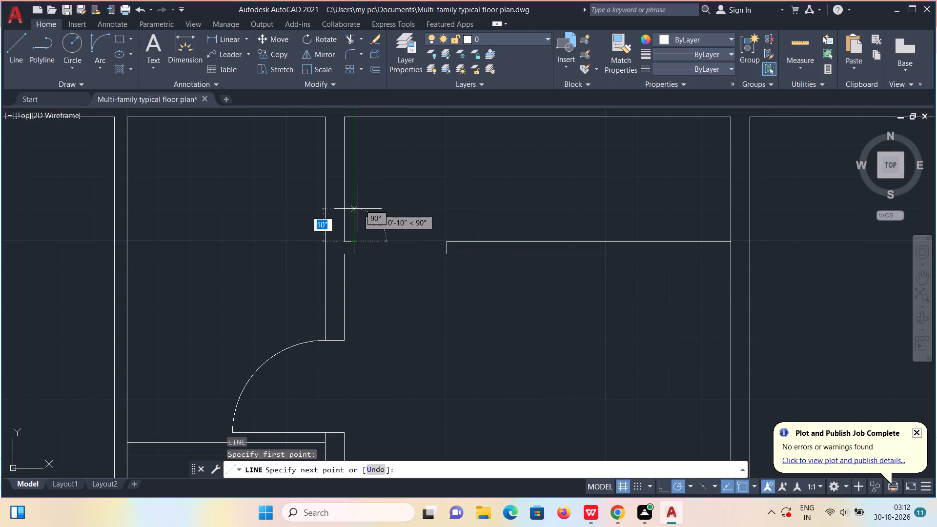
{"action": "key", "text": "2"}
{"action": "type", "text": "'5\""}
{"action": "key", "text": "Return"}
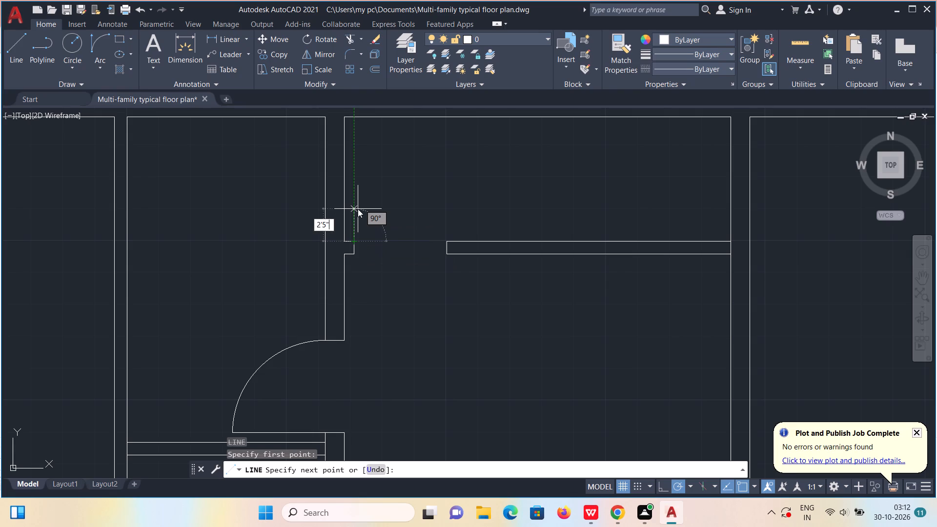
{"action": "left_click", "coordinate": [101, 40]}
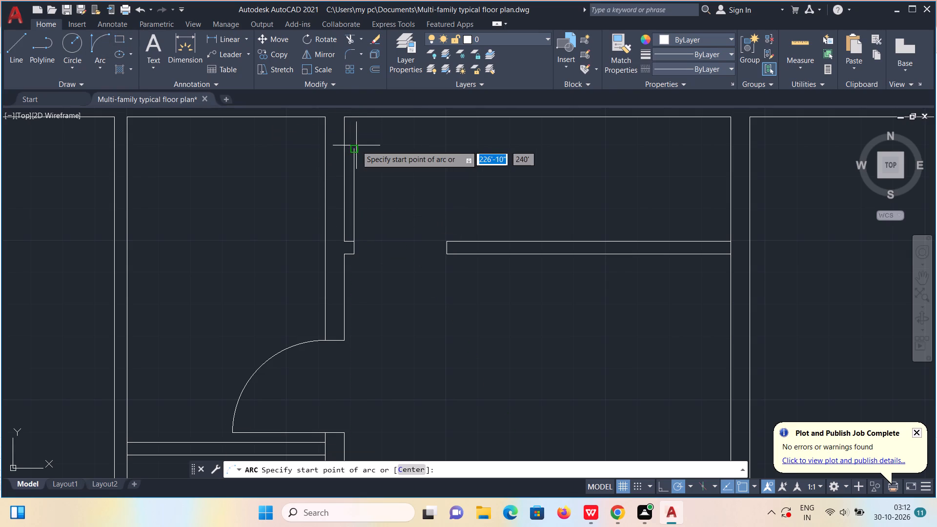
{"action": "left_click", "coordinate": [355, 146]}
{"action": "left_click", "coordinate": [444, 242]}
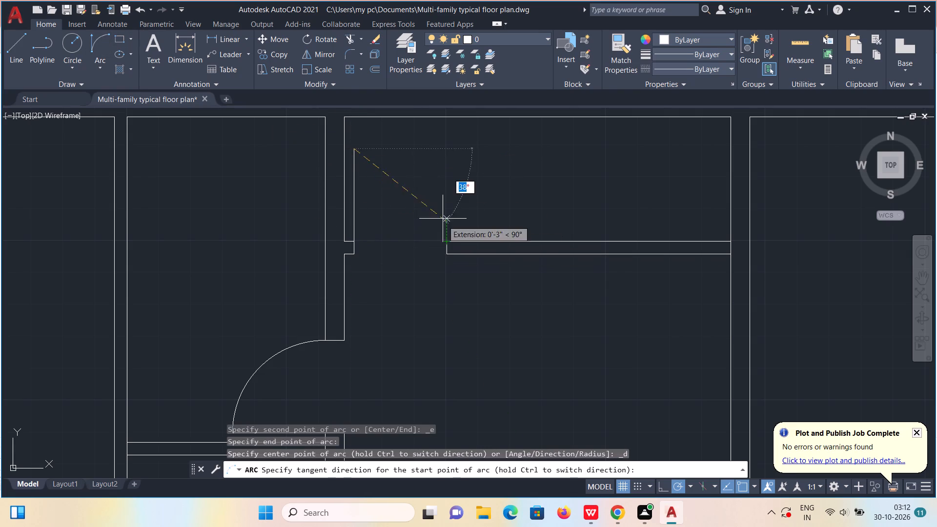
{"action": "left_click", "coordinate": [445, 152]}
Draw a jamb line across the third bay's west wall, level with the upper line of the bay's south partition.
{"action": "scroll", "coordinate": [446, 152], "scroll_direction": "down", "scroll_amount": 1}
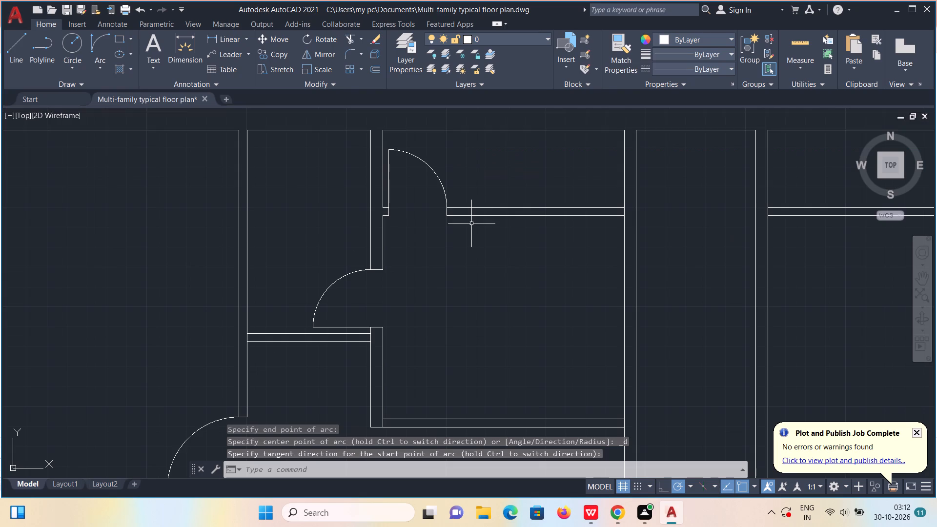
{"action": "scroll", "coordinate": [472, 233], "scroll_direction": "down", "scroll_amount": 1}
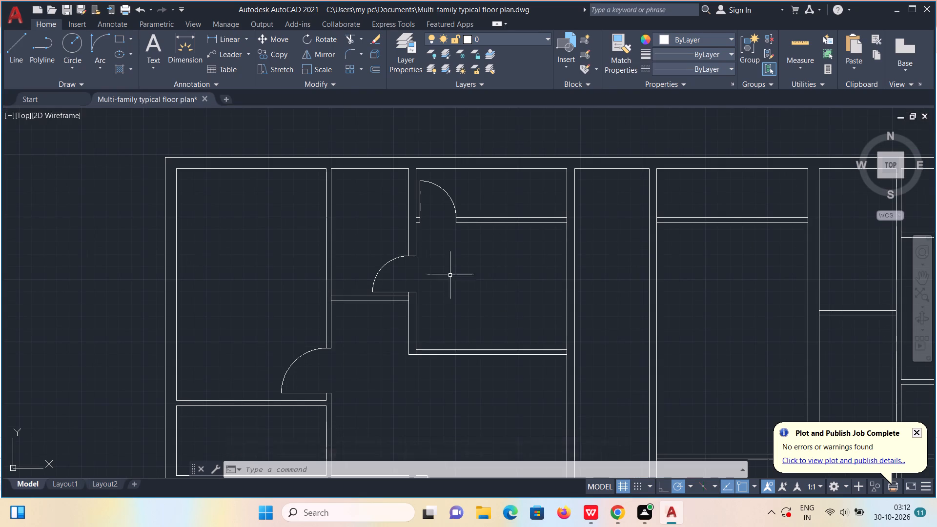
{"action": "middle_click_drag", "start_coordinate": [433, 299], "coordinate": [468, 245]}
{"action": "scroll", "coordinate": [468, 245], "scroll_direction": "up", "scroll_amount": 1}
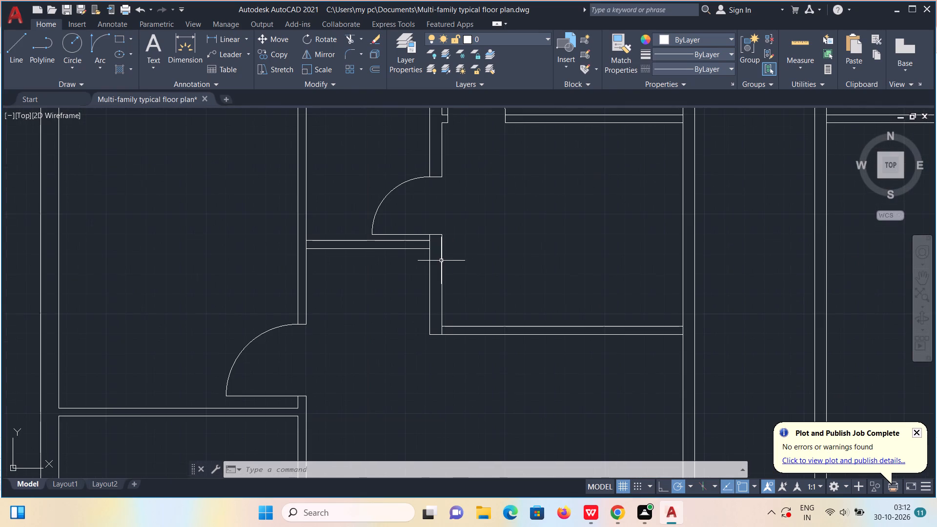
{"action": "middle_click_drag", "start_coordinate": [461, 223], "coordinate": [466, 210]}
{"action": "scroll", "coordinate": [441, 283], "scroll_direction": "up", "scroll_amount": 2}
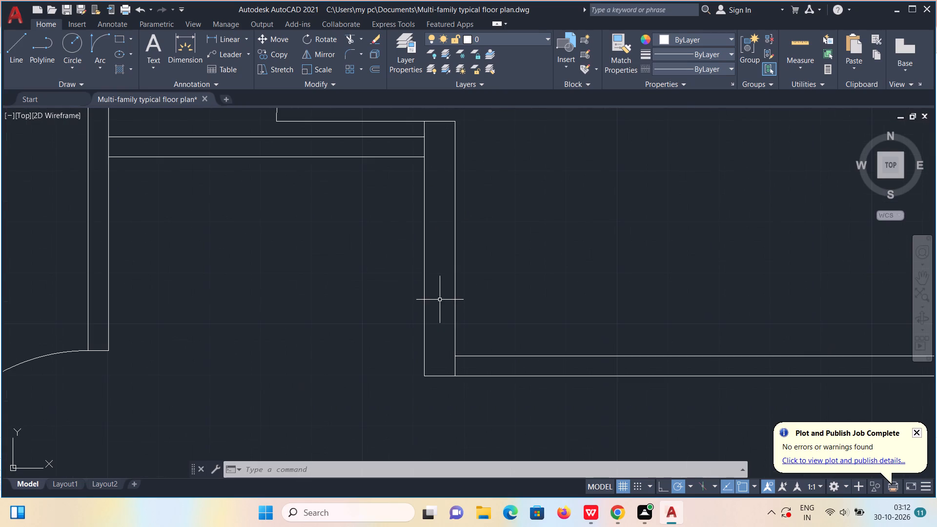
{"action": "key", "text": "l"}
{"action": "key", "text": "Return"}
{"action": "left_click", "coordinate": [455, 354]}
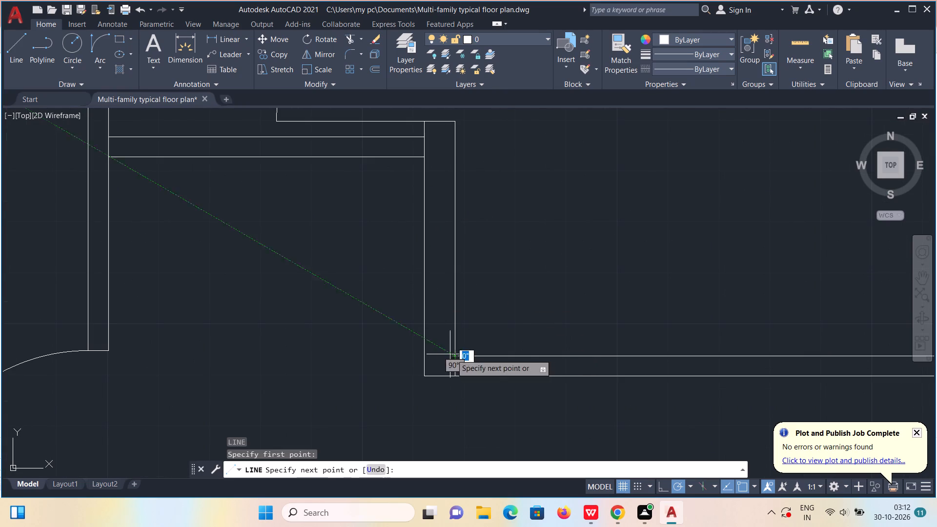
{"action": "left_click", "coordinate": [427, 355]}
{"action": "key", "text": "Escape"}
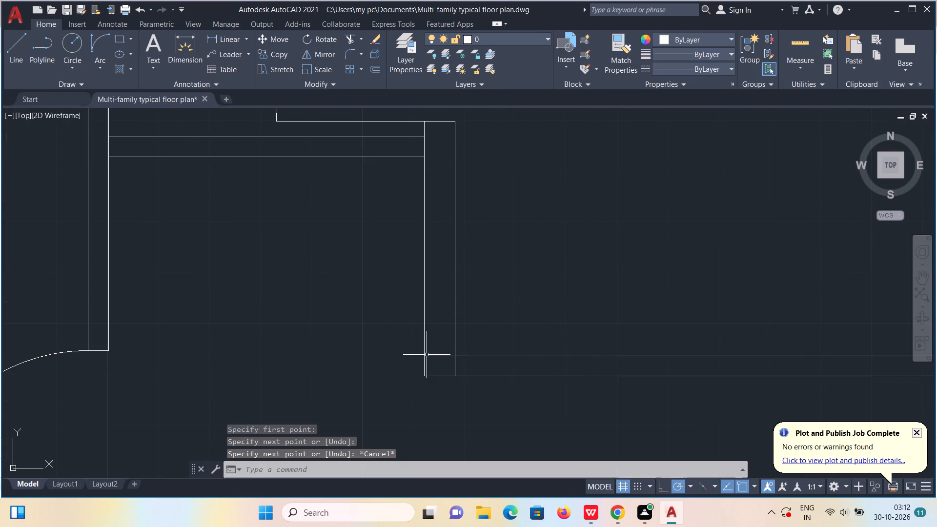
Move the third bay's west wall jamb line 3" north.
{"action": "left_click", "coordinate": [436, 356]}
{"action": "key", "text": "m"}
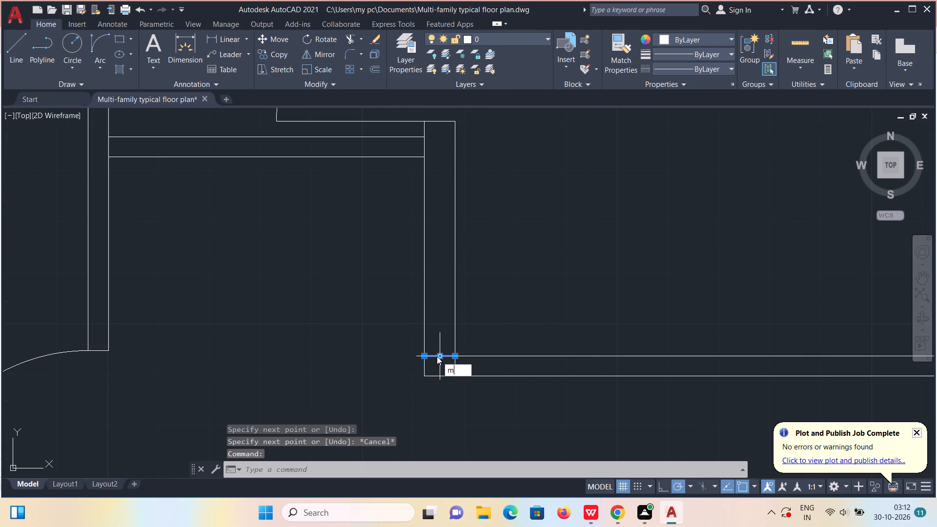
{"action": "key", "text": "Return"}
{"action": "left_click", "coordinate": [437, 356]}
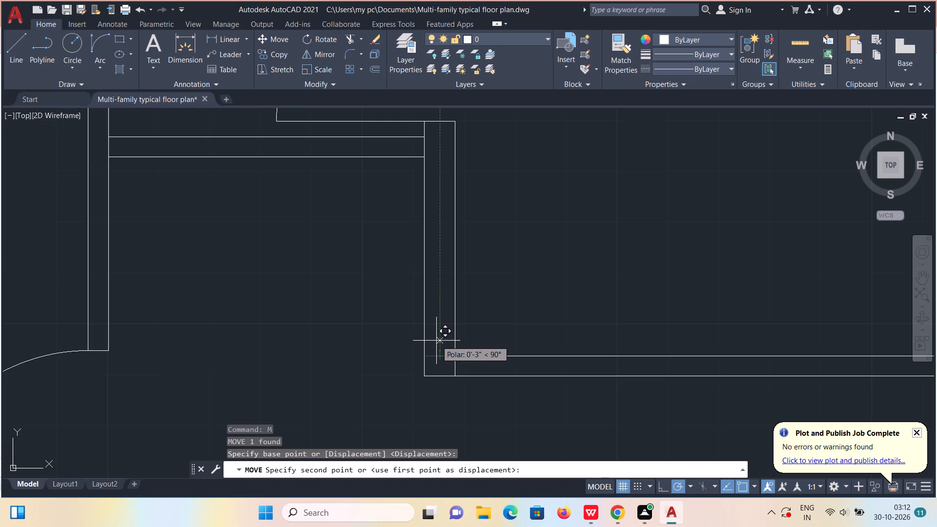
{"action": "key", "text": "3"}
{"action": "key", "text": "shift+quotedbl"}
{"action": "key", "text": "Return"}
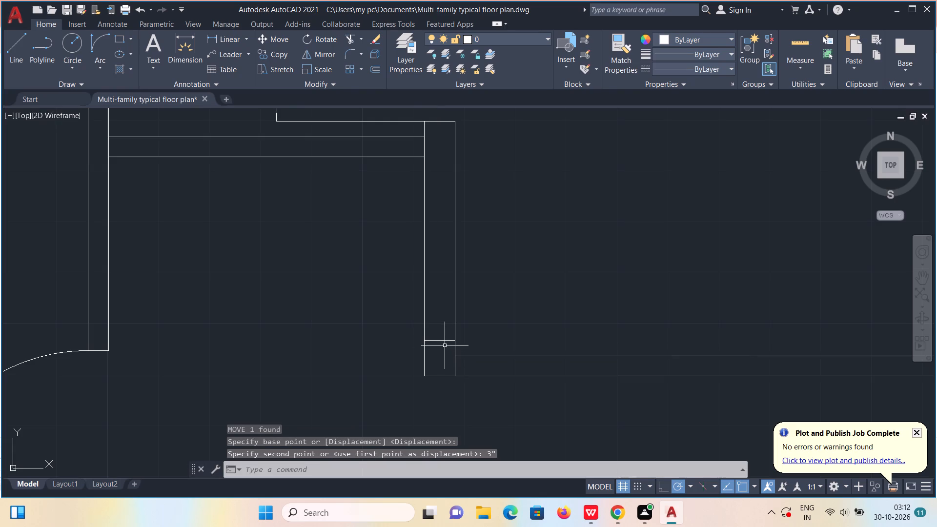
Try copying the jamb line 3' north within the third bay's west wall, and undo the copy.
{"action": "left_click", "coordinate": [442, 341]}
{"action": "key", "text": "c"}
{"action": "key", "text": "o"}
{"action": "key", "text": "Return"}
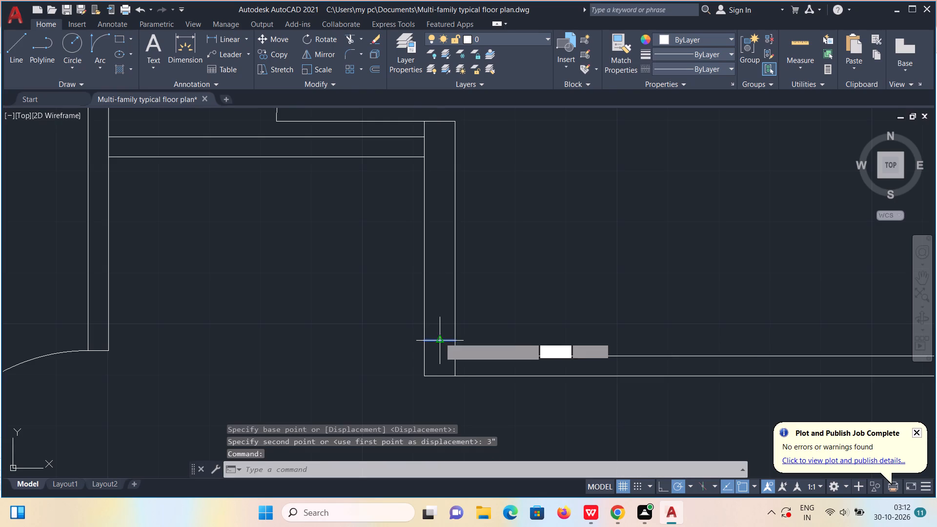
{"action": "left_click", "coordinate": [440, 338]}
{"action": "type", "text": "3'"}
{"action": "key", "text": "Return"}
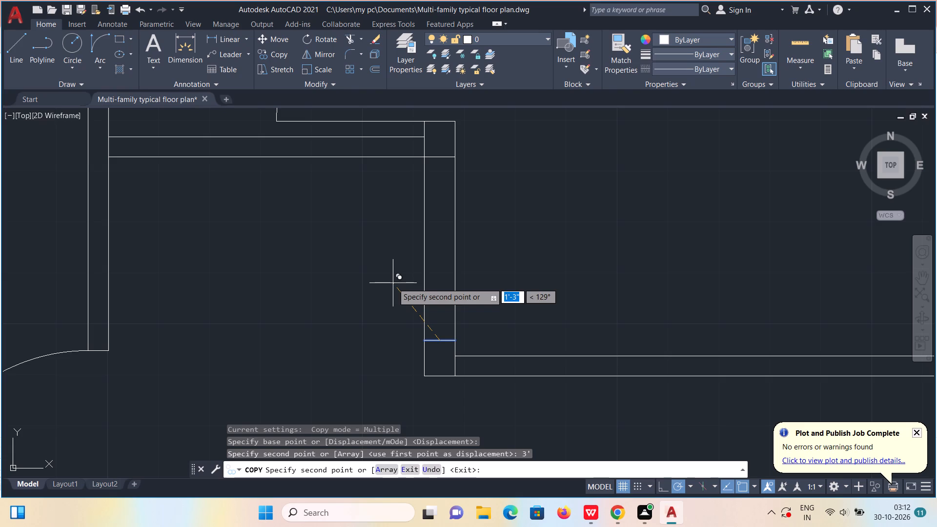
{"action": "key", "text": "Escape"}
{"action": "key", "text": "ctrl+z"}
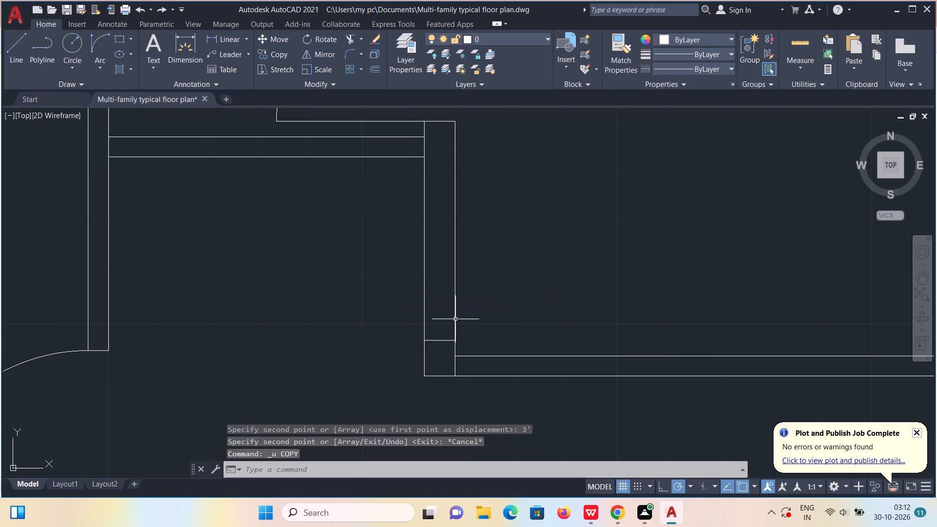
Copy the jamb line 2'9" north within the third bay's west wall.
{"action": "left_click", "coordinate": [440, 340]}
{"action": "key", "text": "c"}
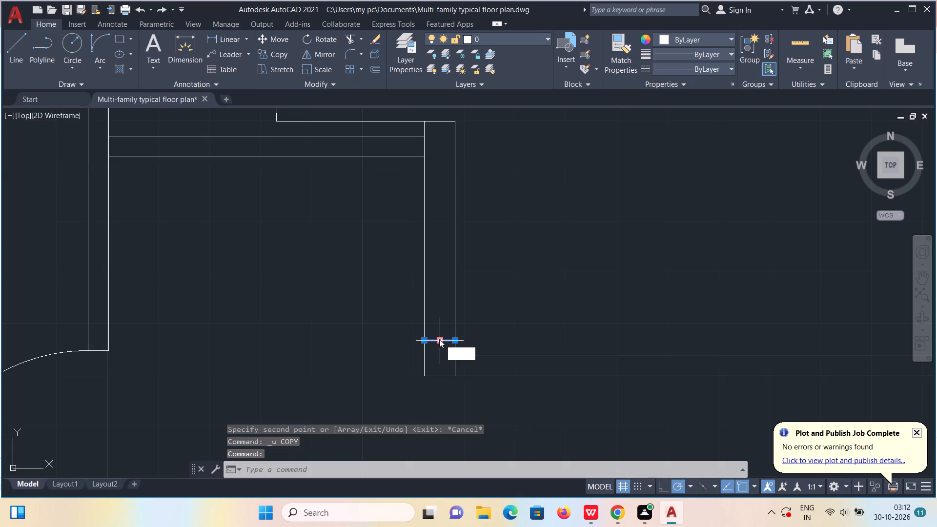
{"action": "key", "text": "o"}
{"action": "key", "text": "Return"}
{"action": "left_click", "coordinate": [440, 339]}
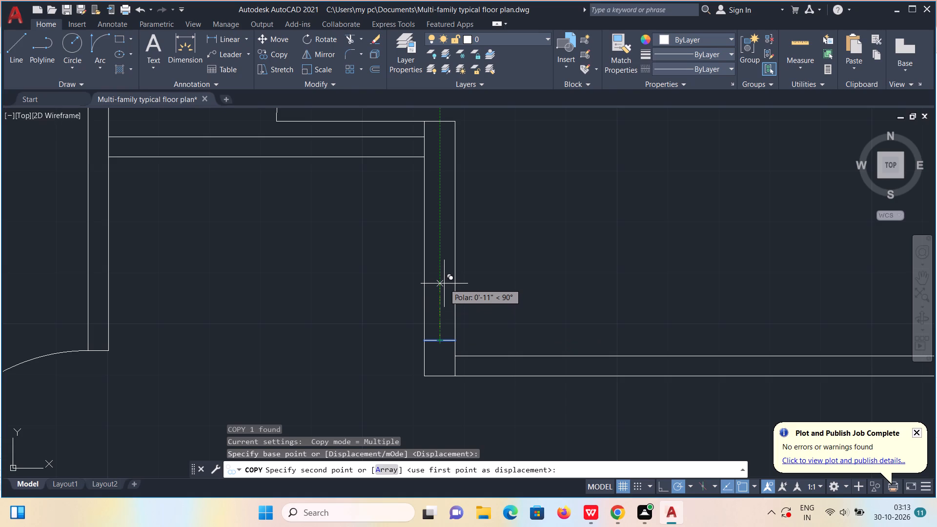
{"action": "type", "text": "2'"}
{"action": "type", "text": "9\""}
{"action": "key", "text": "Return"}
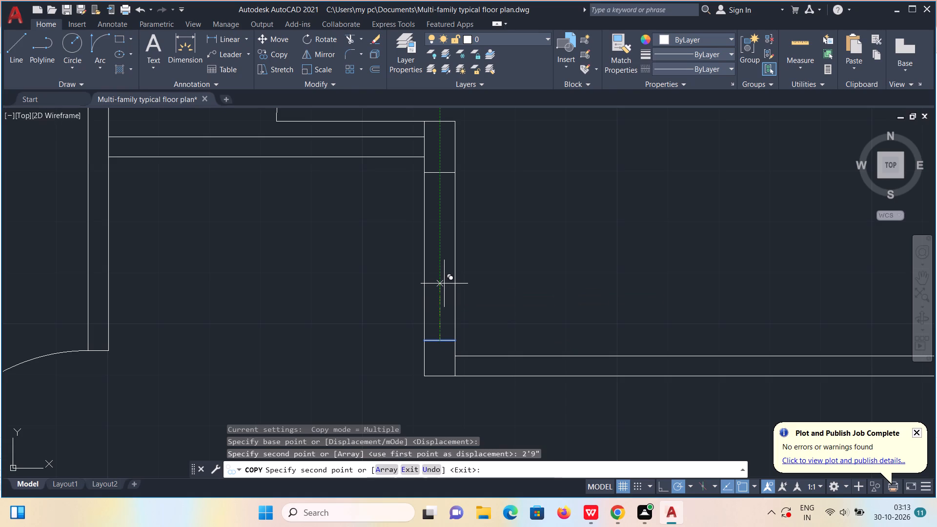
{"action": "key", "text": "Escape"}
Draw a 2'9" door leaf east from the third bay's south jamb and a swing arc joining its end to the north jamb.
{"action": "key", "text": "l"}
{"action": "key", "text": "Return"}
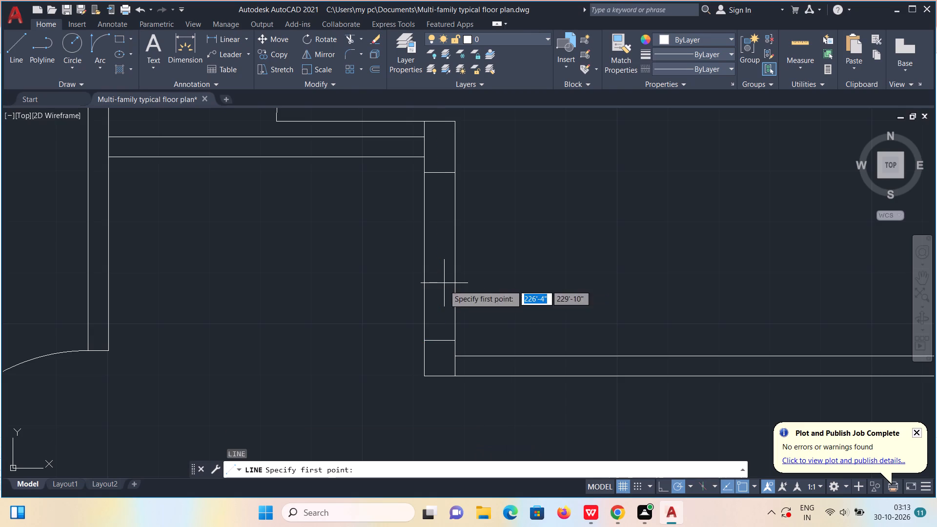
{"action": "left_click", "coordinate": [454, 340]}
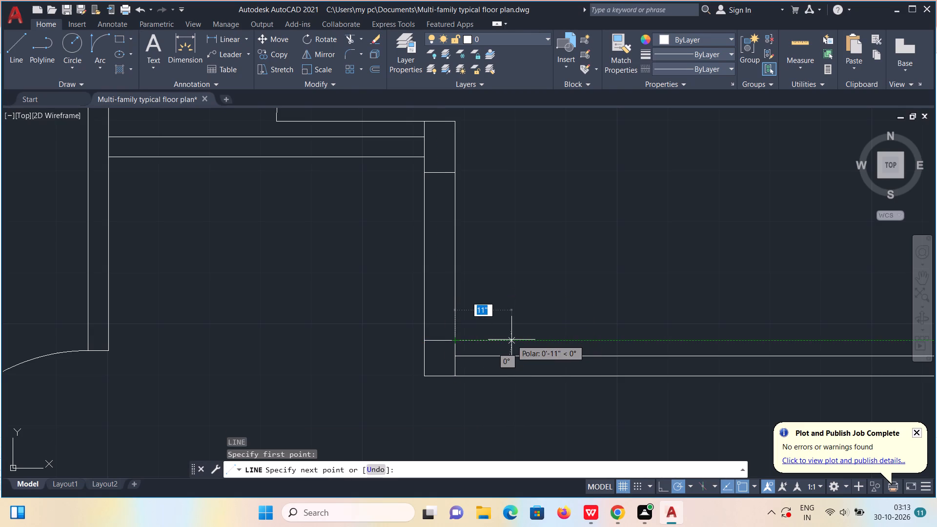
{"action": "type", "text": "2'9\""}
{"action": "key", "text": "Return"}
{"action": "left_click", "coordinate": [100, 40]}
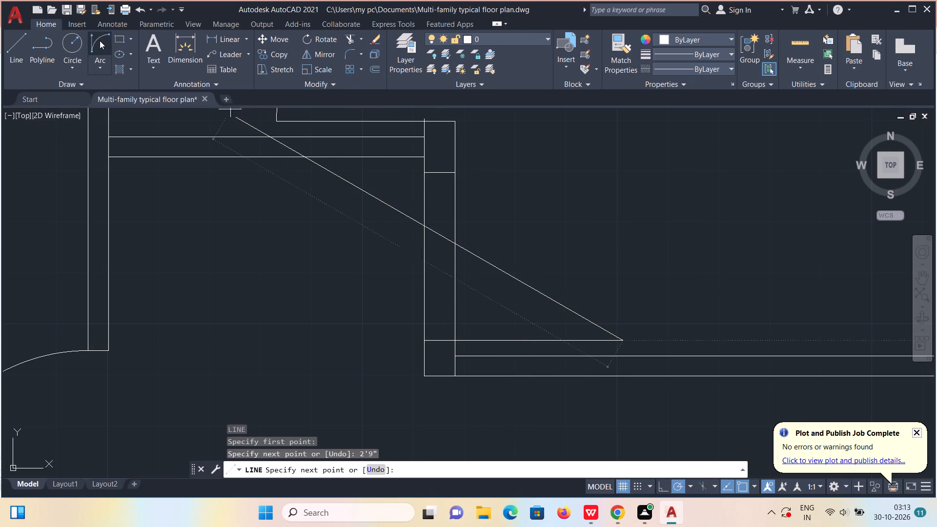
{"action": "left_click", "coordinate": [452, 172]}
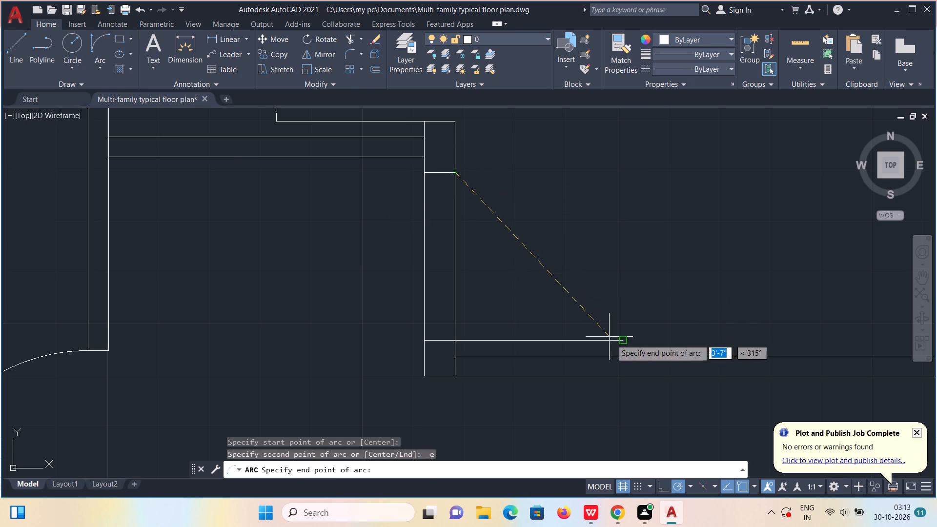
{"action": "left_click", "coordinate": [622, 340]}
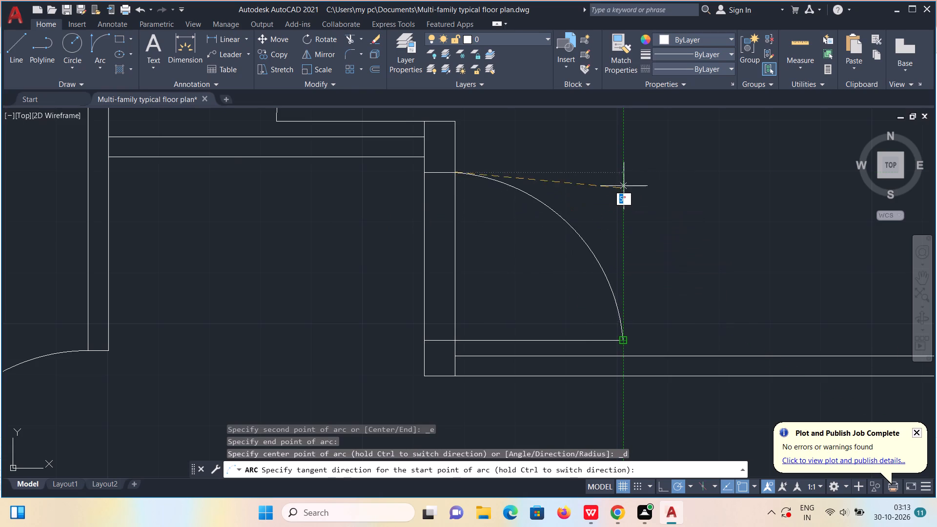
{"action": "left_click", "coordinate": [623, 170]}
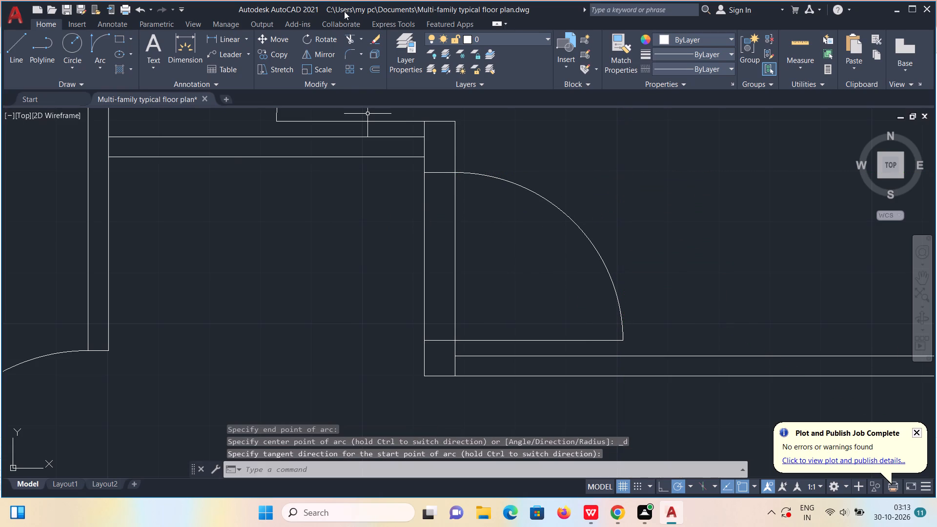
Trim the west wall lines between the new door's jambs and the leftover wall segments where the two partitions join.
{"action": "left_click", "coordinate": [350, 37]}
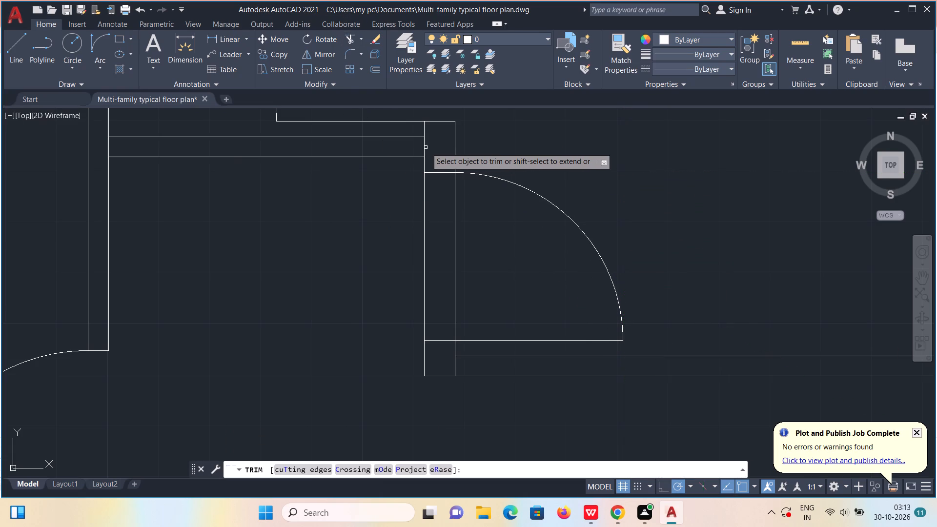
{"action": "left_click", "coordinate": [423, 147]}
{"action": "left_click_drag", "start_coordinate": [407, 231], "coordinate": [414, 234]}
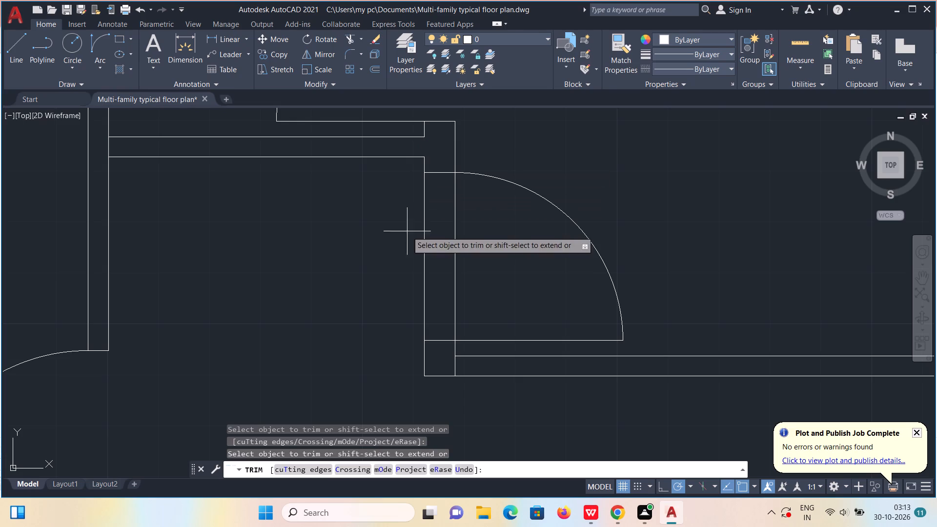
{"action": "left_click_drag", "start_coordinate": [414, 234], "coordinate": [481, 237]}
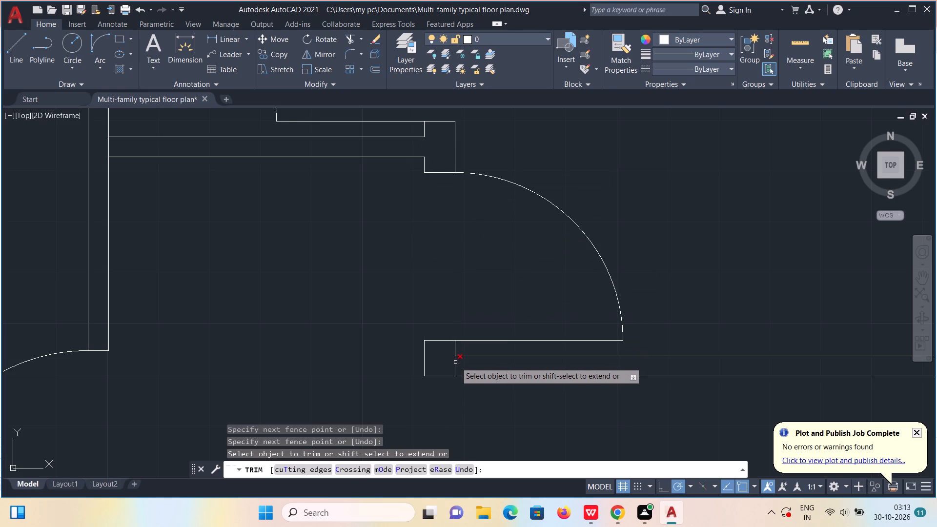
{"action": "left_click", "coordinate": [455, 362]}
{"action": "scroll", "coordinate": [466, 285], "scroll_direction": "down", "scroll_amount": 2}
{"action": "key", "text": "Escape"}
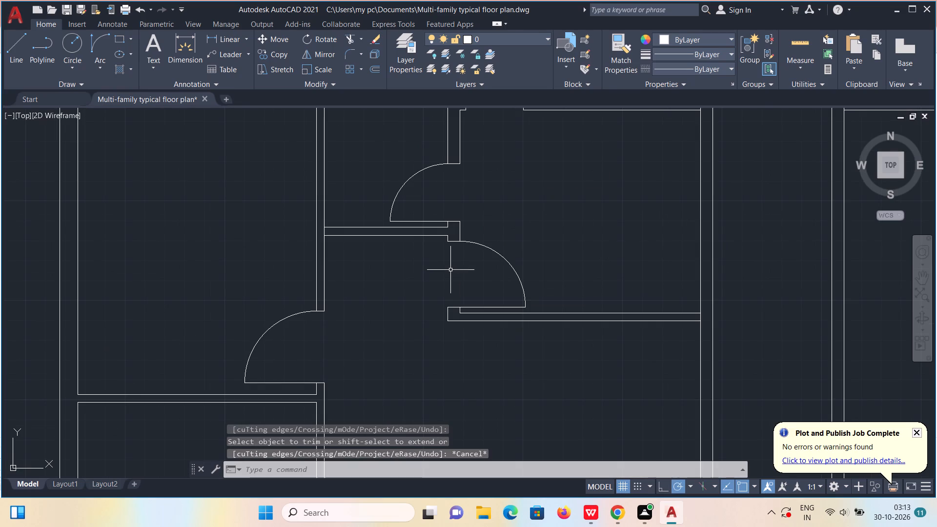
Draw a jamb line across the east end of the partition just south of the large west room's door.
{"action": "scroll", "coordinate": [511, 245], "scroll_direction": "down", "scroll_amount": 1}
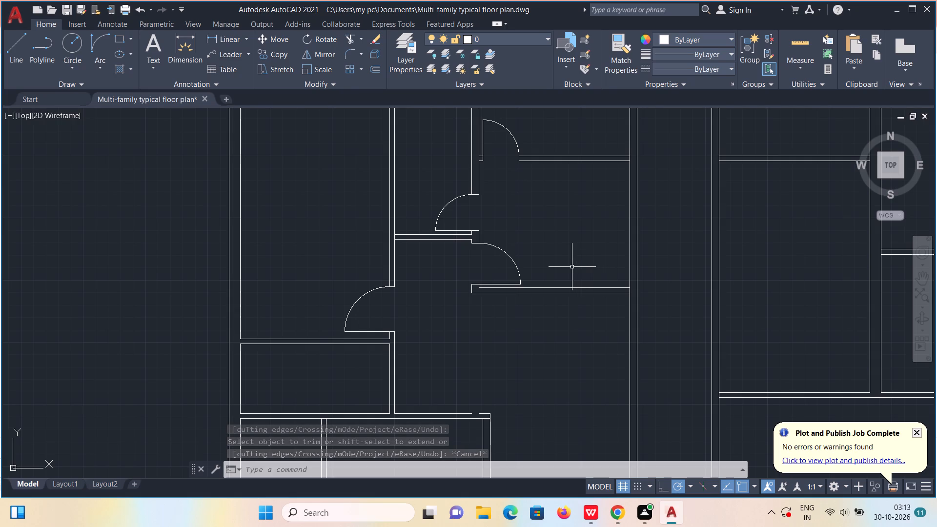
{"action": "middle_click_drag", "start_coordinate": [498, 218], "coordinate": [520, 196]}
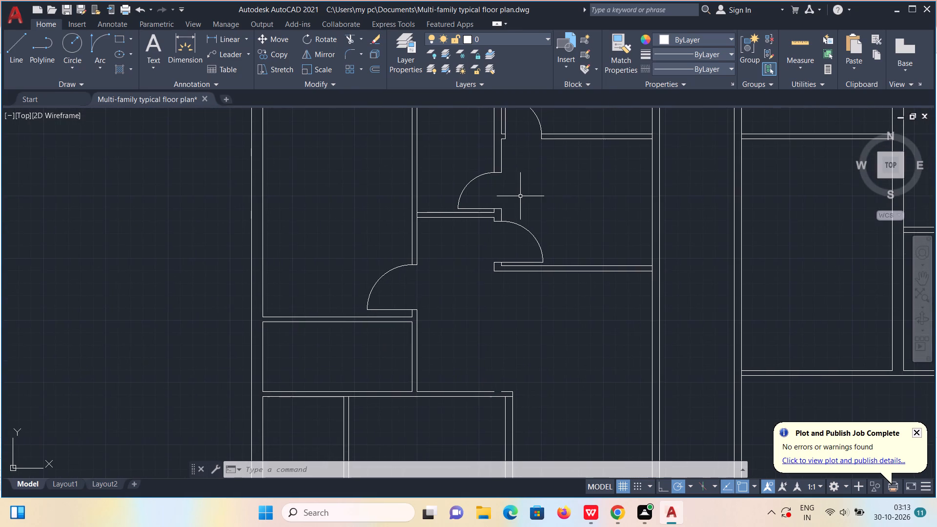
{"action": "middle_click_drag", "start_coordinate": [386, 329], "coordinate": [413, 300]}
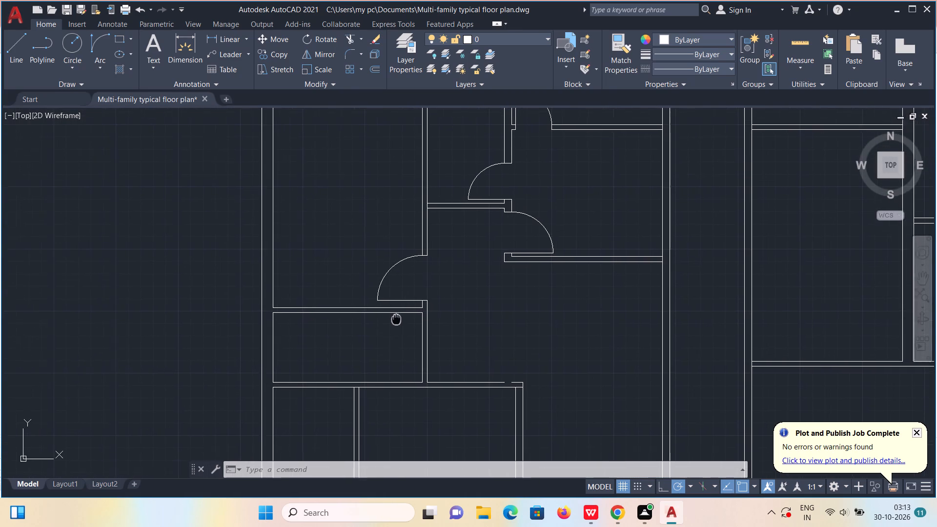
{"action": "middle_click_drag", "start_coordinate": [413, 300], "coordinate": [441, 297]}
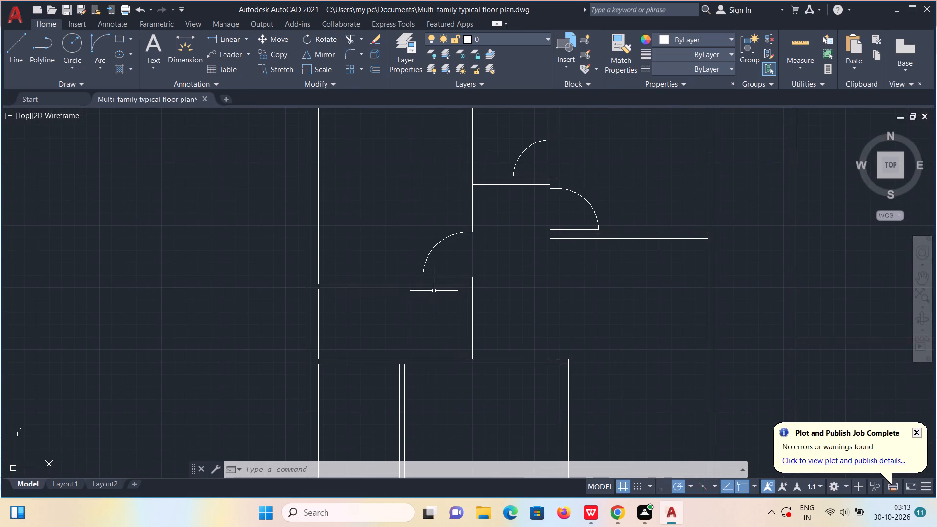
{"action": "scroll", "coordinate": [429, 284], "scroll_direction": "up", "scroll_amount": 1}
{"action": "key", "text": "l"}
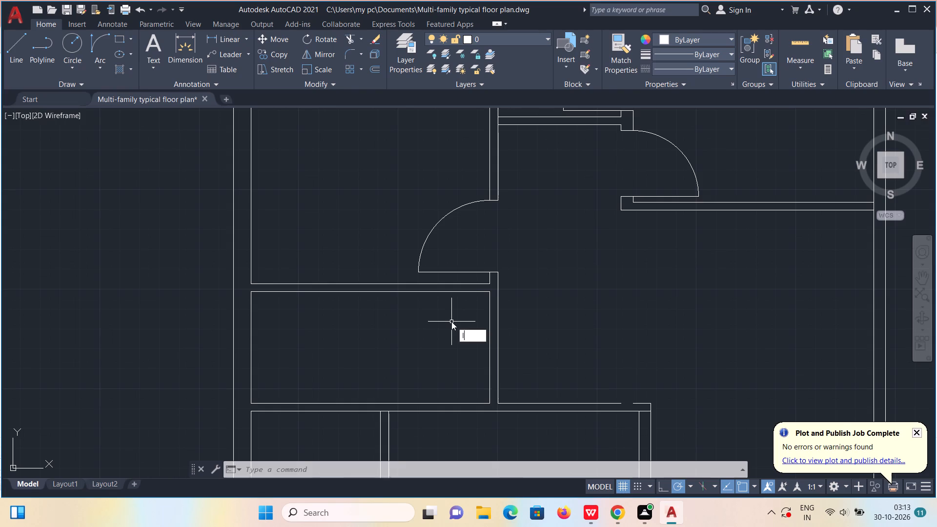
{"action": "key", "text": "Return"}
{"action": "left_click", "coordinate": [492, 283]}
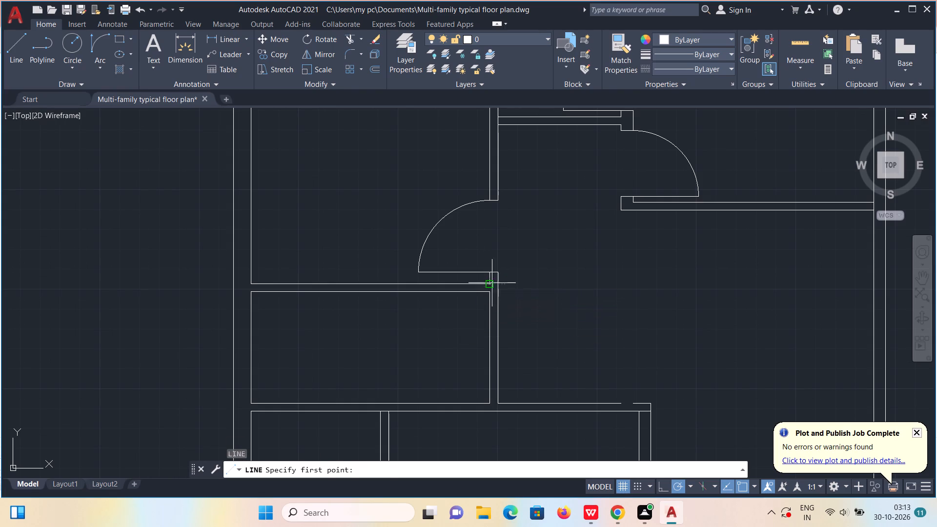
{"action": "scroll", "coordinate": [491, 298], "scroll_direction": "up", "scroll_amount": 2}
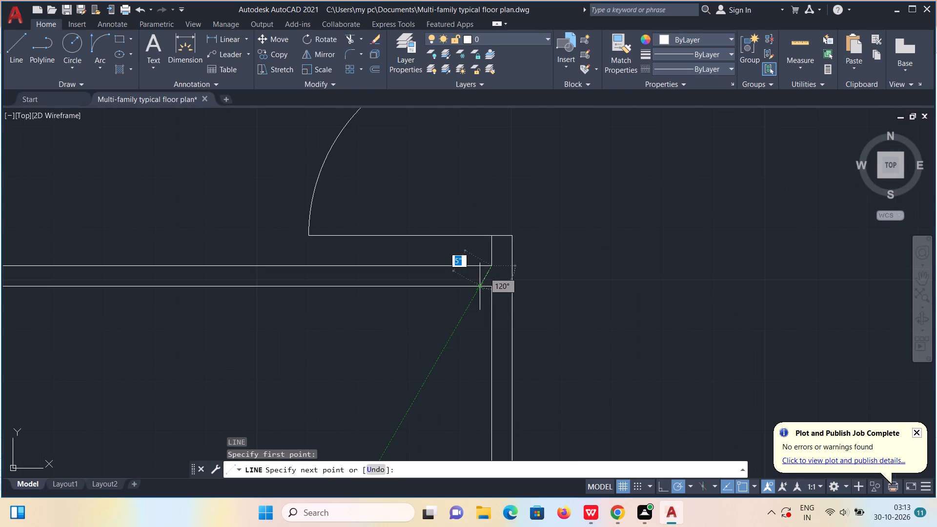
{"action": "left_click", "coordinate": [489, 287]}
{"action": "key", "text": "Escape"}
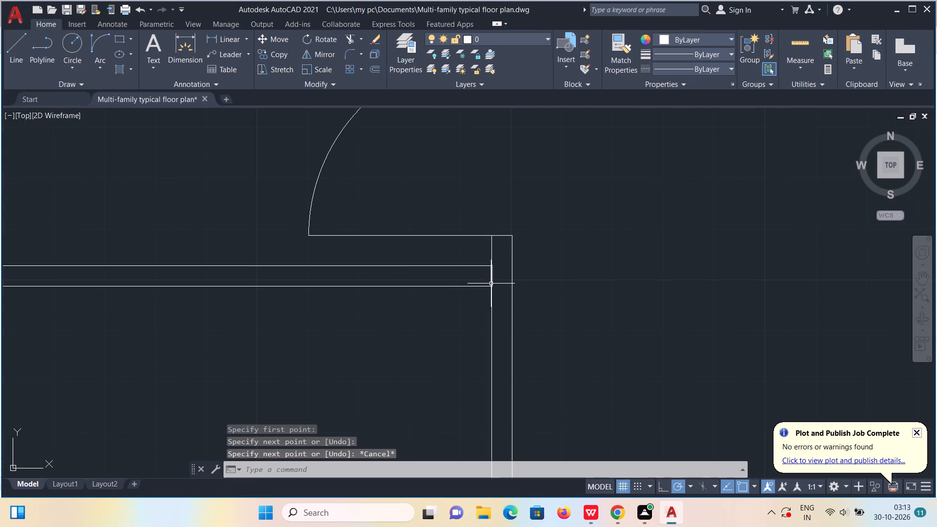
Move that partition's jamb line 3' west.
{"action": "left_click", "coordinate": [491, 282]}
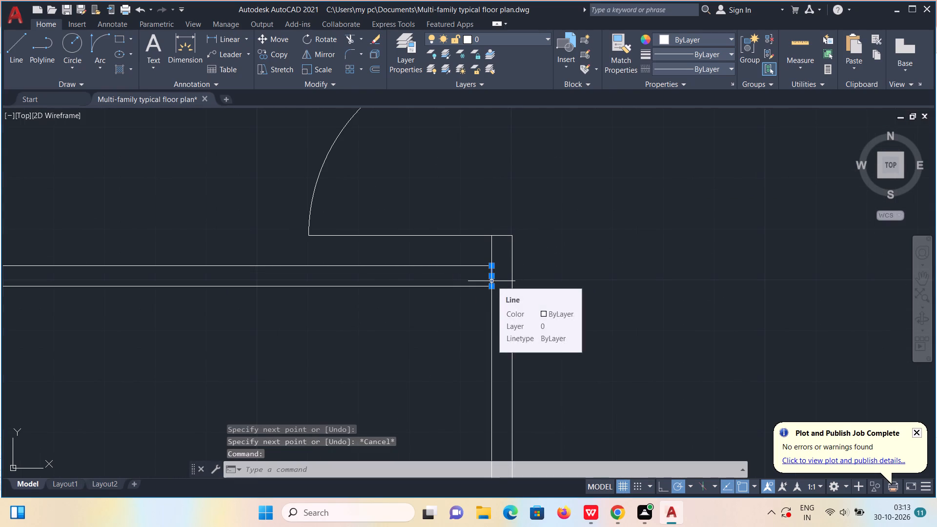
{"action": "key", "text": "m"}
{"action": "key", "text": "Return"}
{"action": "left_click", "coordinate": [491, 281]}
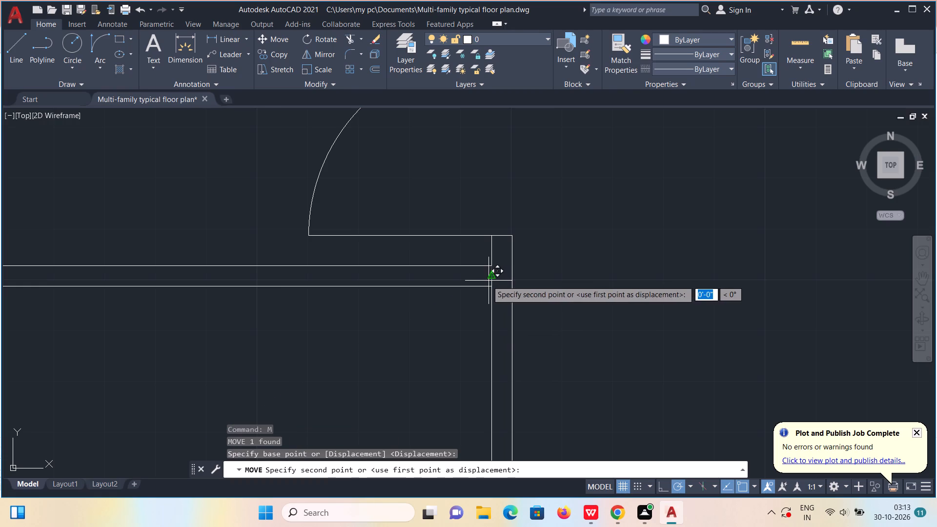
{"action": "type", "text": "3'"}
{"action": "key", "text": "Return"}
Copy the jamb line 2'5" farther west within the same partition.
{"action": "left_click", "coordinate": [307, 277]}
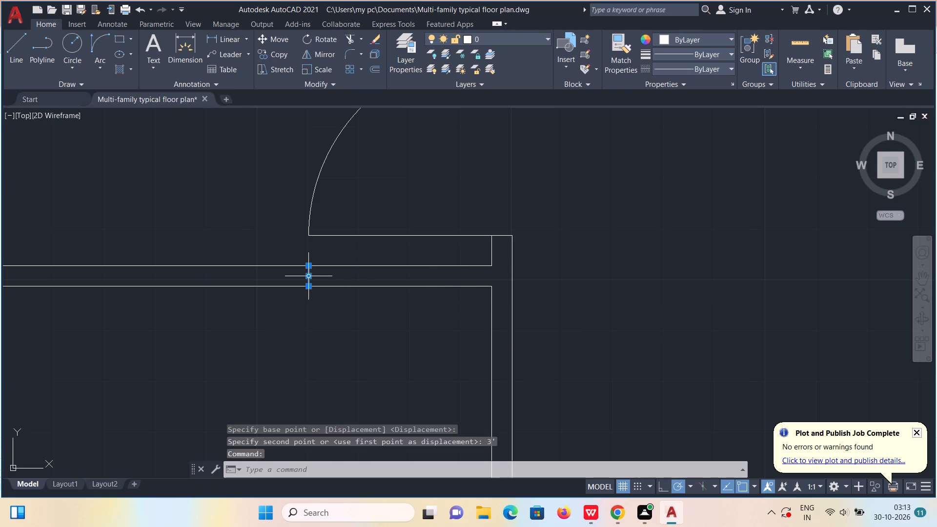
{"action": "key", "text": "c"}
{"action": "key", "text": "o"}
{"action": "key", "text": "Return"}
{"action": "left_click", "coordinate": [306, 277]}
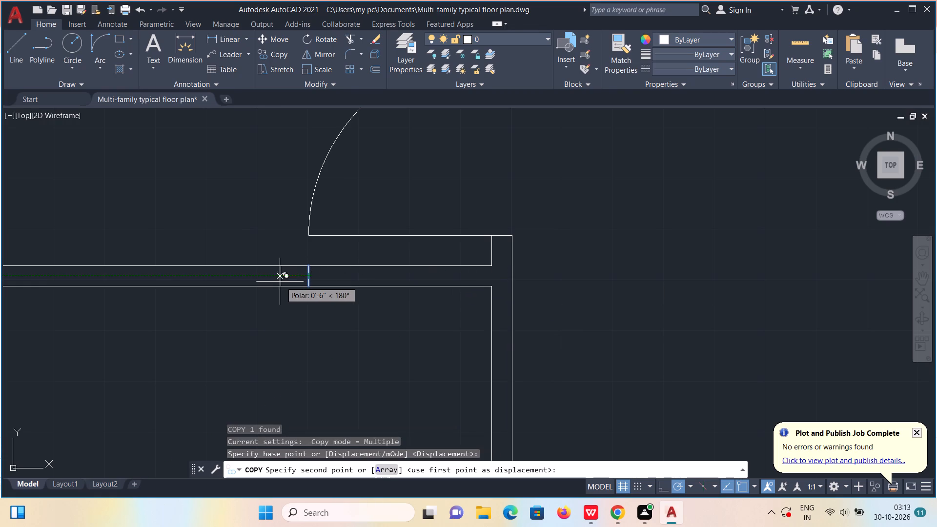
{"action": "type", "text": "2'5\""}
{"action": "key", "text": "Return"}
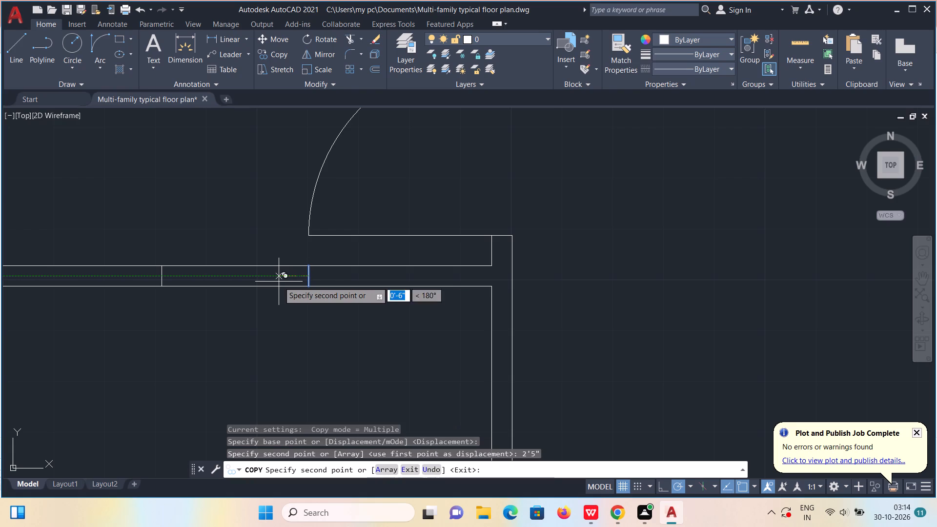
Trim both partition lines between the two jambs to open the doorway into the small southern room.
{"action": "left_click", "coordinate": [350, 41]}
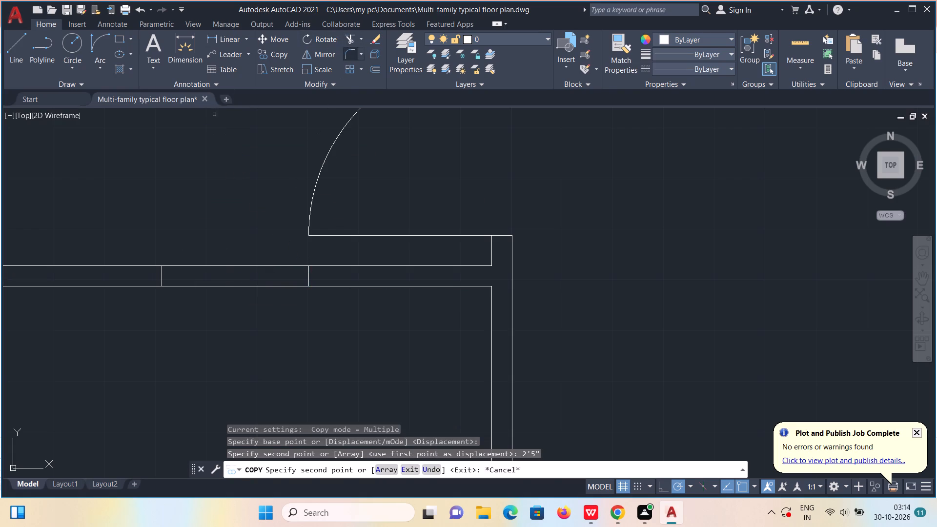
{"action": "left_click_drag", "start_coordinate": [284, 218], "coordinate": [272, 294]}
{"action": "scroll", "coordinate": [272, 294], "scroll_direction": "down", "scroll_amount": 3}
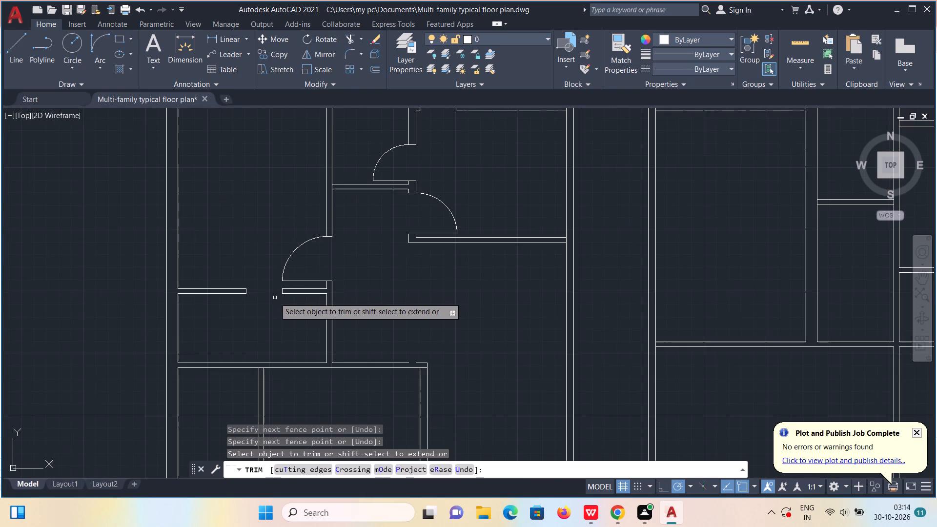
{"action": "scroll", "coordinate": [275, 299], "scroll_direction": "up", "scroll_amount": 2}
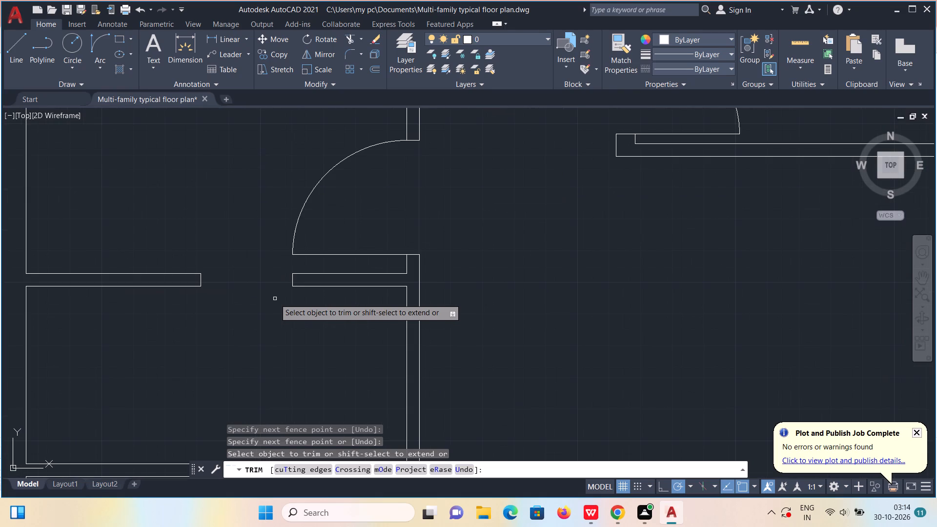
{"action": "key", "text": "Escape"}
Draw a 2'5" door leaf line south from the east jamb of the small southern room's doorway.
{"action": "key", "text": "l"}
{"action": "key", "text": "Return"}
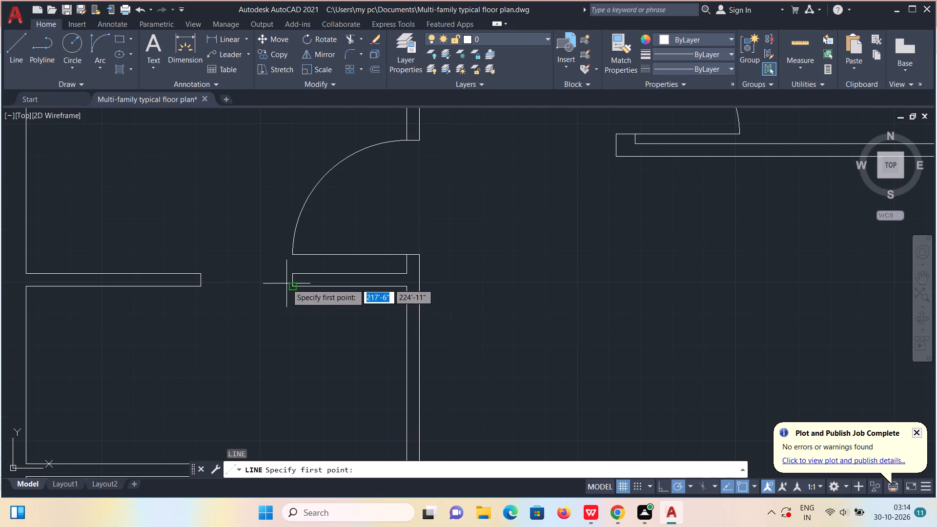
{"action": "left_click", "coordinate": [294, 287]}
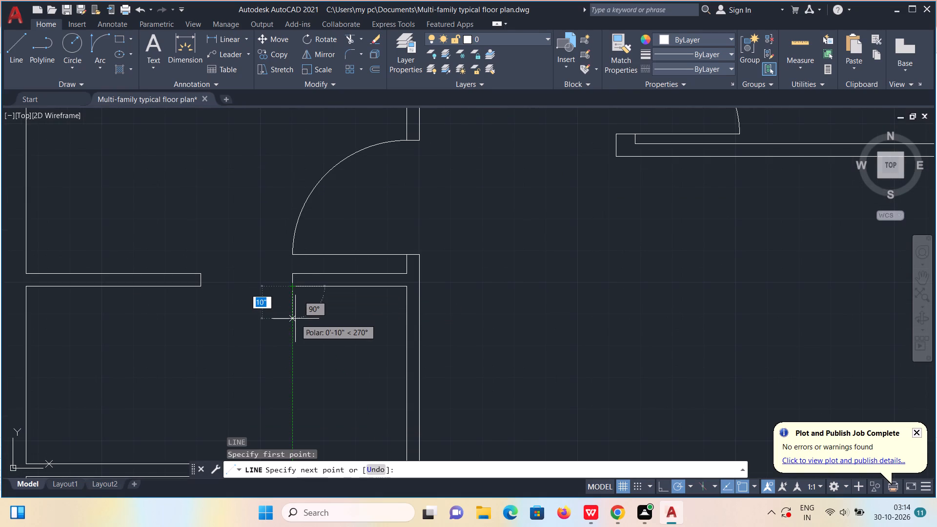
{"action": "type", "text": "2'5\""}
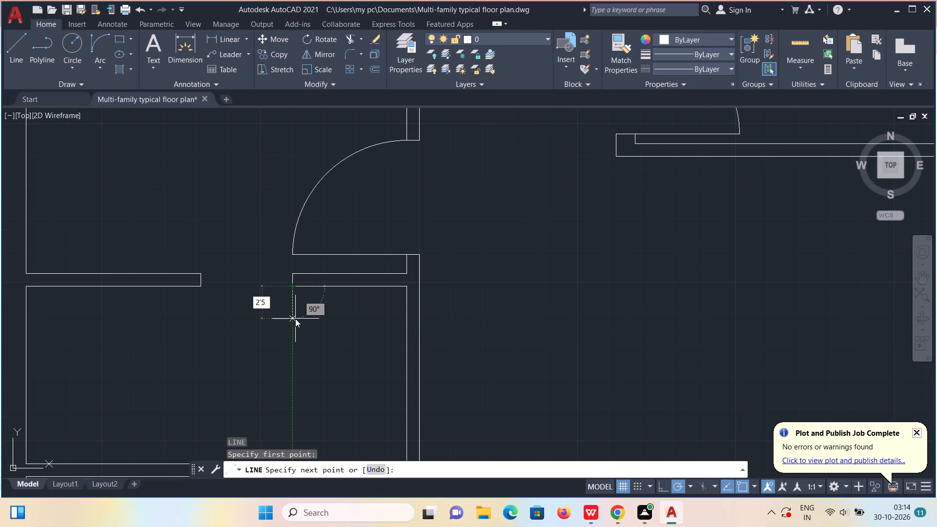
{"action": "key", "text": "Return"}
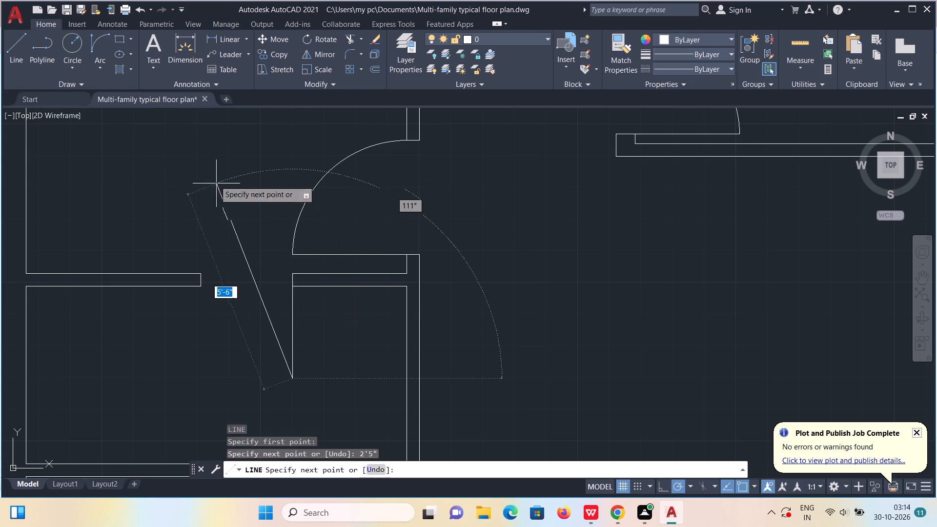
Draw the door's quarter-circle swing arc from the west jamb to the free end of the leaf.
{"action": "left_click", "coordinate": [100, 49]}
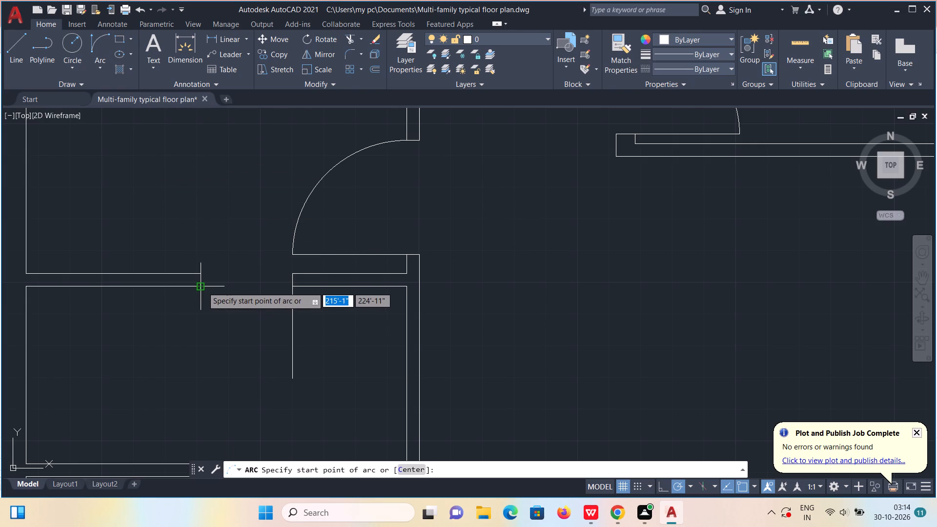
{"action": "left_click", "coordinate": [203, 287]}
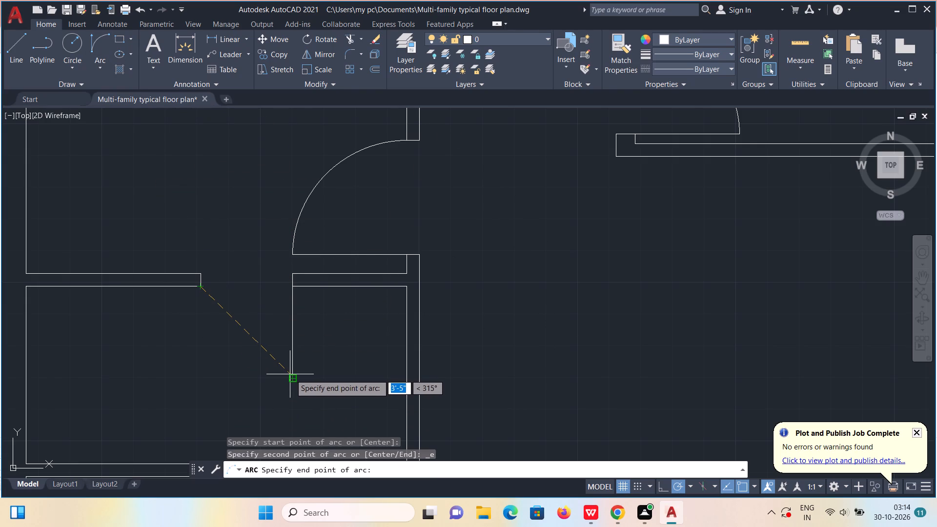
{"action": "left_click", "coordinate": [291, 376]}
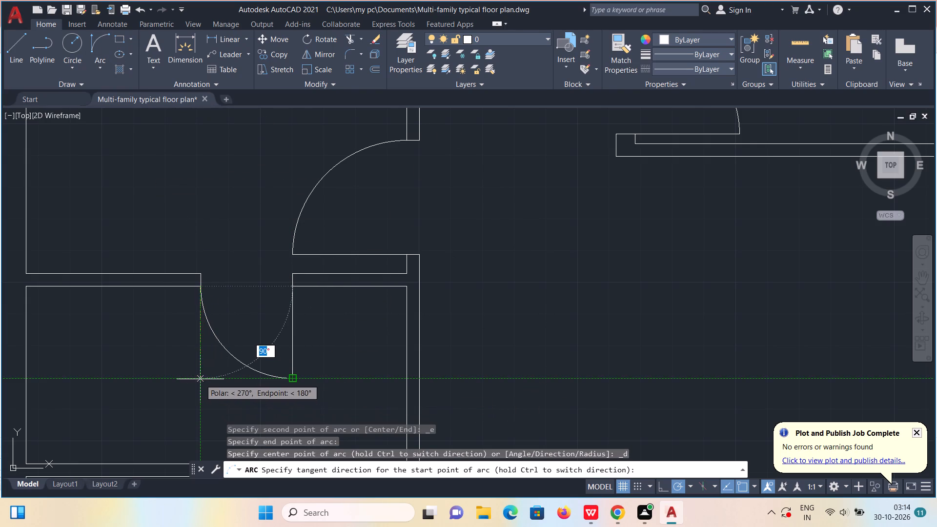
{"action": "left_click", "coordinate": [200, 379]}
Draw a jamb line across the north end of the vertical partition between the two rooms south of the small room.
{"action": "scroll", "coordinate": [205, 380], "scroll_direction": "down", "scroll_amount": 2}
{"action": "middle_click_drag", "start_coordinate": [219, 371], "coordinate": [232, 310]}
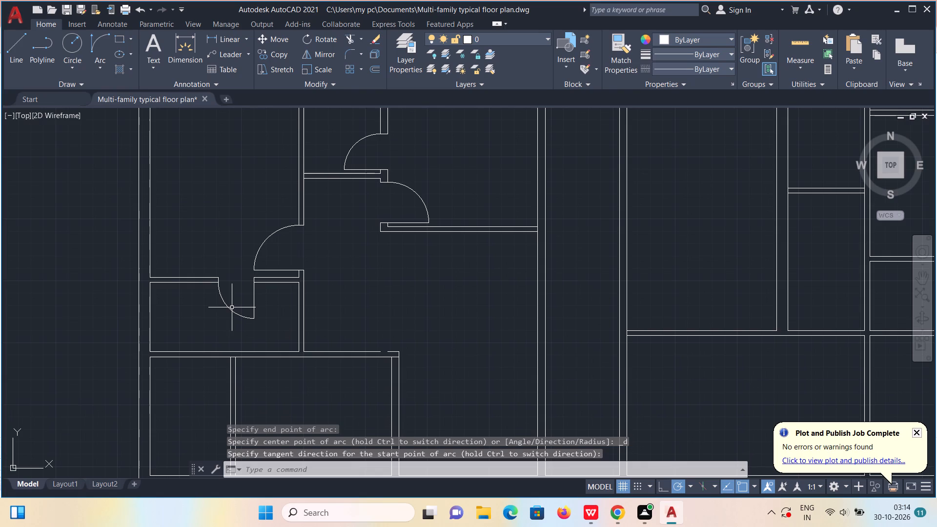
{"action": "middle_click_drag", "start_coordinate": [247, 350], "coordinate": [250, 296]}
{"action": "scroll", "coordinate": [230, 325], "scroll_direction": "up", "scroll_amount": 1}
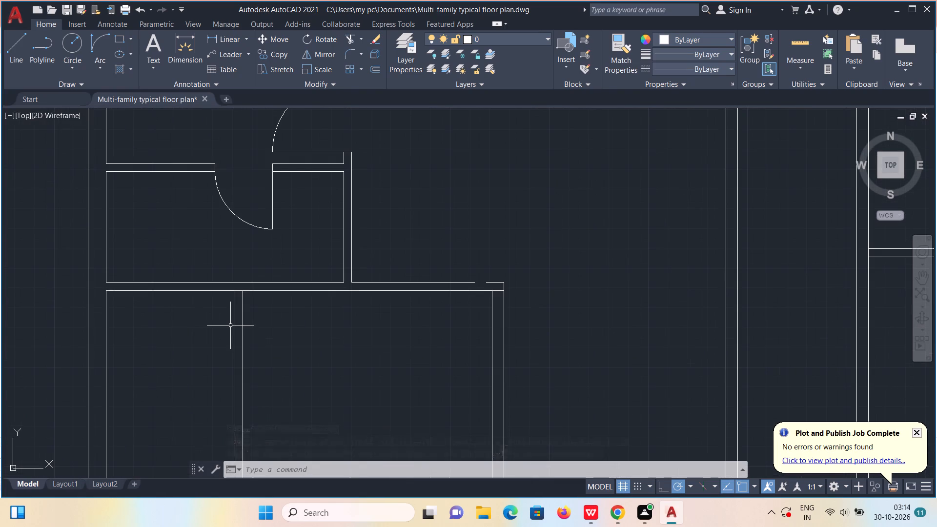
{"action": "key", "text": "l"}
{"action": "key", "text": "Return"}
{"action": "scroll", "coordinate": [233, 325], "scroll_direction": "up", "scroll_amount": 2}
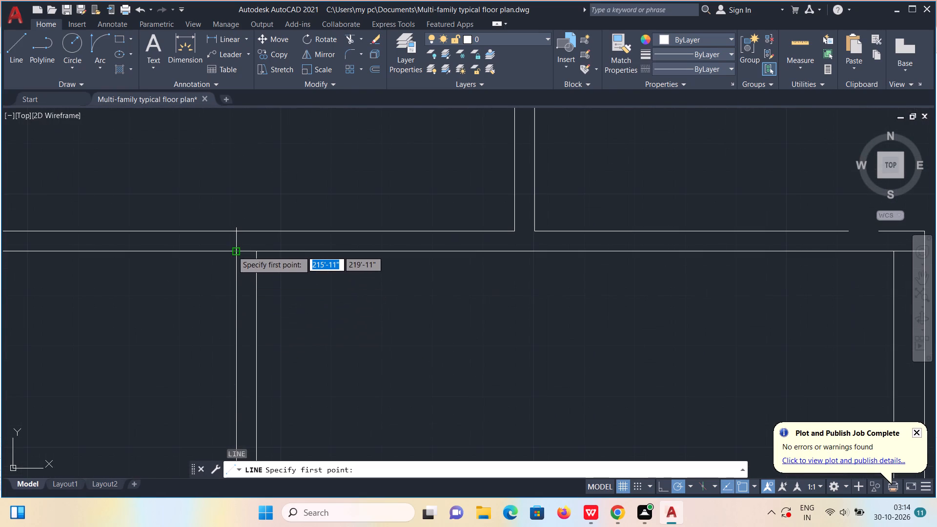
{"action": "left_click", "coordinate": [232, 250]}
{"action": "left_click", "coordinate": [255, 252]}
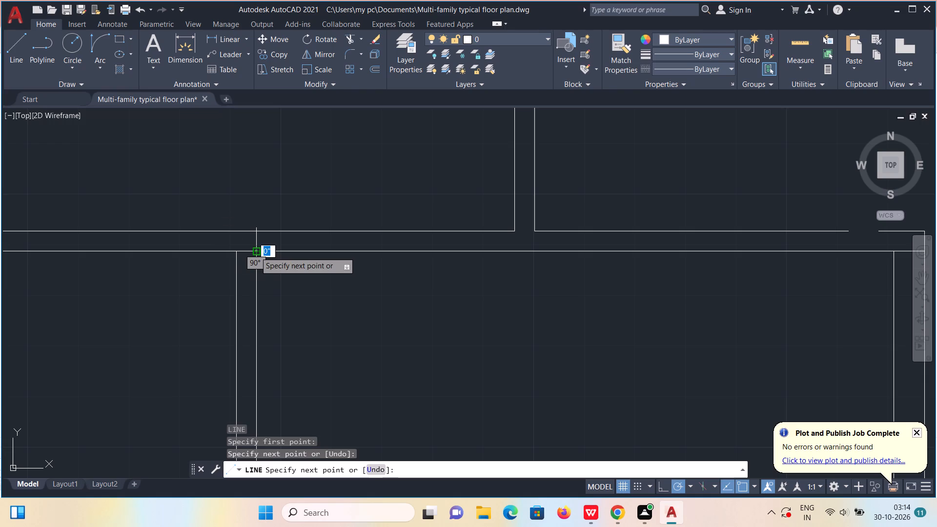
{"action": "key", "text": "Escape"}
Move that partition's jamb line 3" south.
{"action": "left_click", "coordinate": [244, 252]}
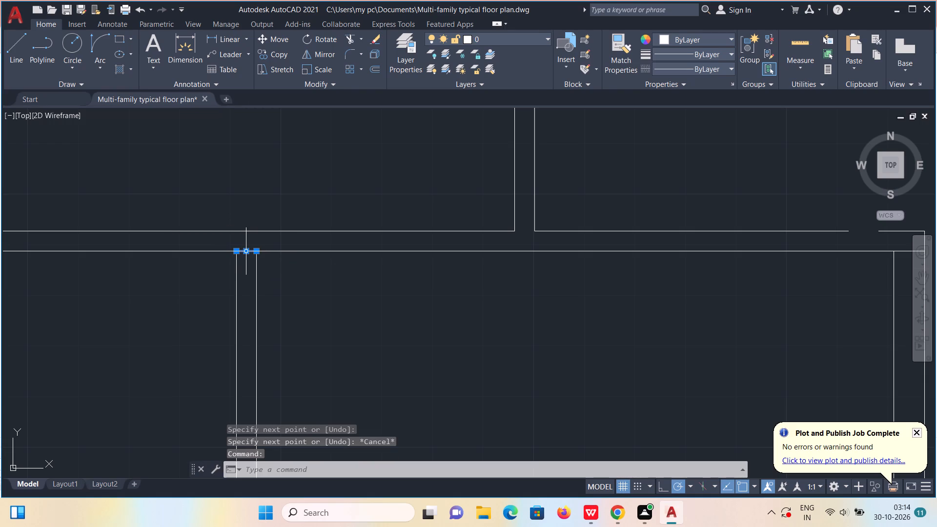
{"action": "key", "text": "m"}
{"action": "key", "text": "Return"}
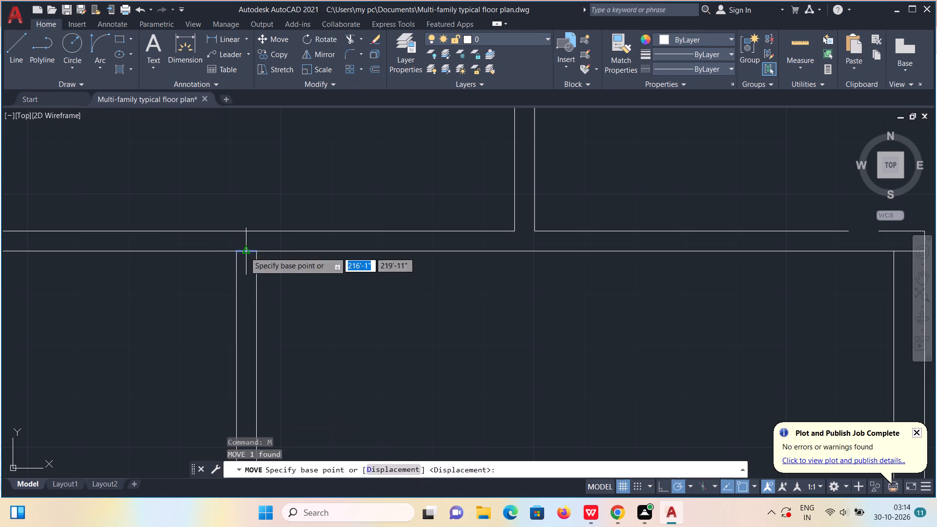
{"action": "left_click", "coordinate": [244, 252]}
{"action": "type", "text": "3\""}
{"action": "key", "text": "Return"}
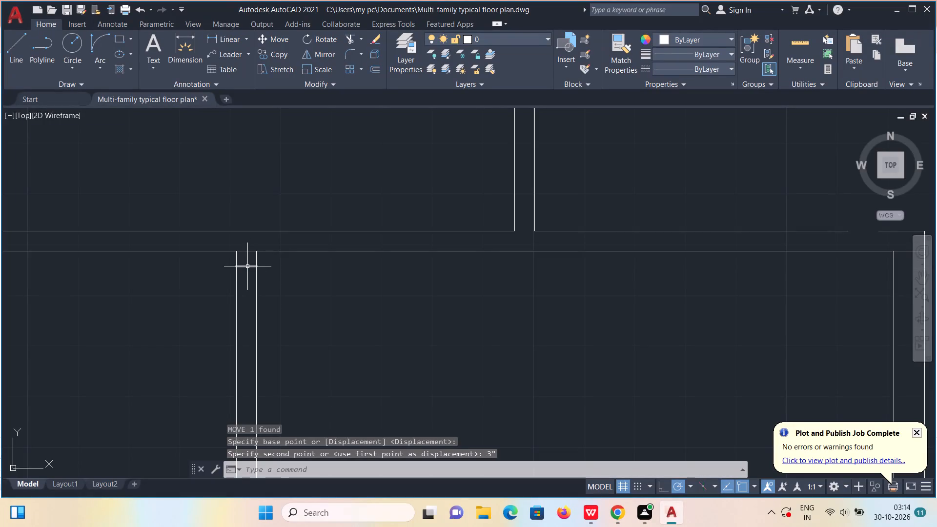
Copy the jamb line 2'5" farther south within the same partition.
{"action": "left_click", "coordinate": [247, 266]}
{"action": "type", "text": "co"}
{"action": "key", "text": "Return"}
{"action": "left_click", "coordinate": [247, 266]}
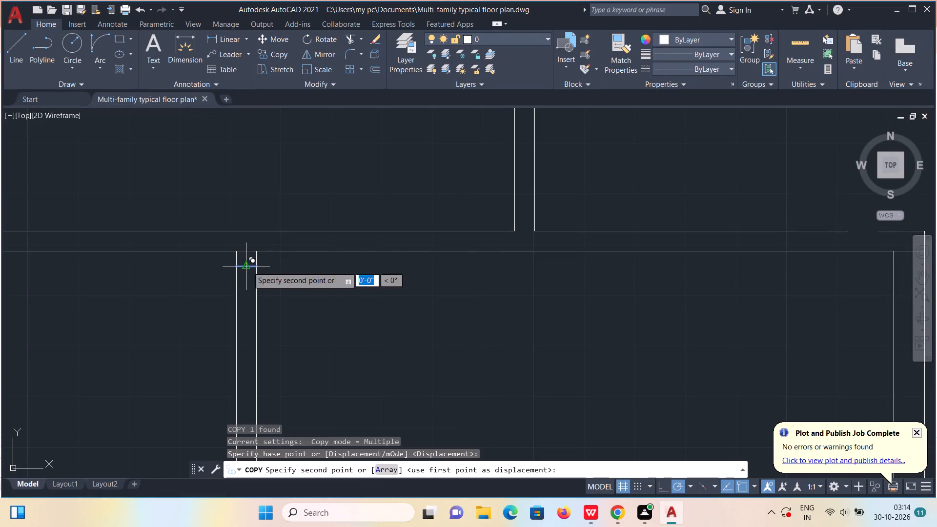
{"action": "type", "text": "2'5\""}
{"action": "key", "text": "Return"}
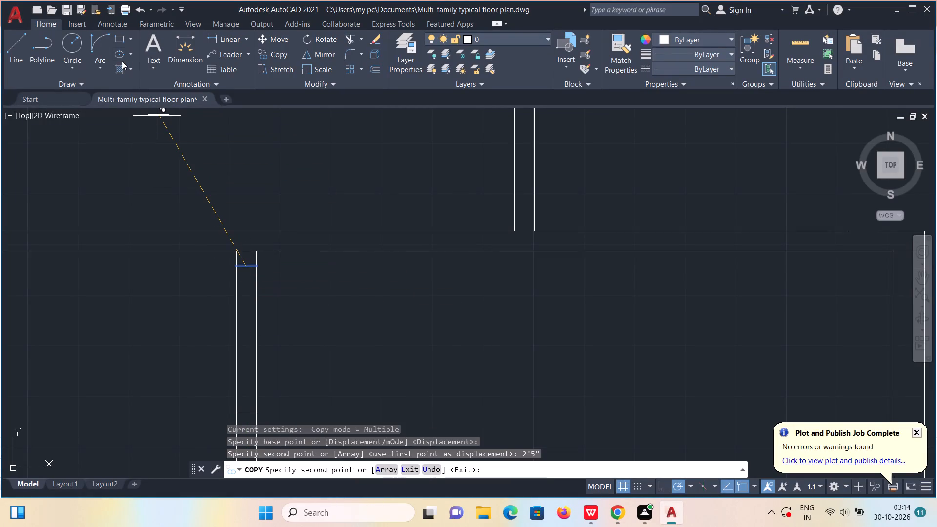
Trim the wall line across the partition's north end and both partition lines between the two jambs.
{"action": "left_click", "coordinate": [349, 37]}
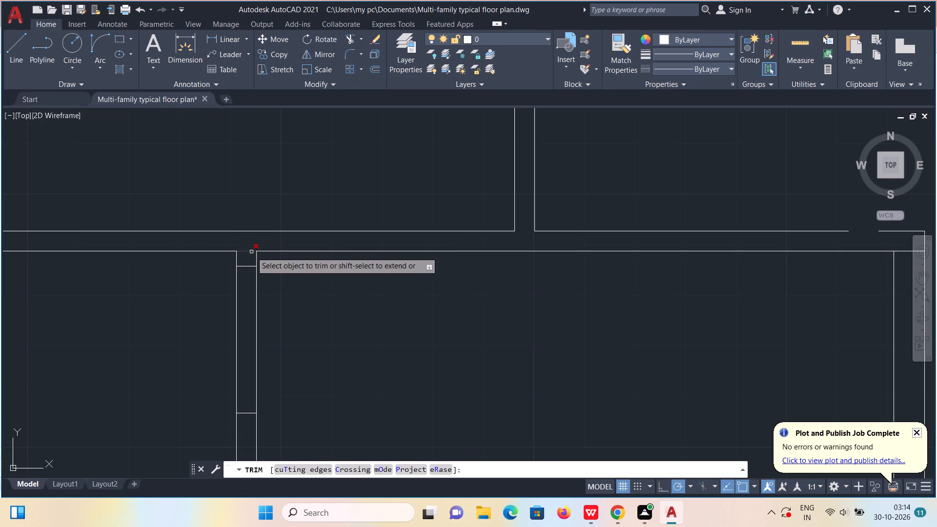
{"action": "left_click", "coordinate": [250, 252]}
{"action": "left_click_drag", "start_coordinate": [224, 323], "coordinate": [277, 334]}
Trim the wall line crossing the south end of the same partition to open the wall junction.
{"action": "scroll", "coordinate": [277, 334], "scroll_direction": "down", "scroll_amount": 2}
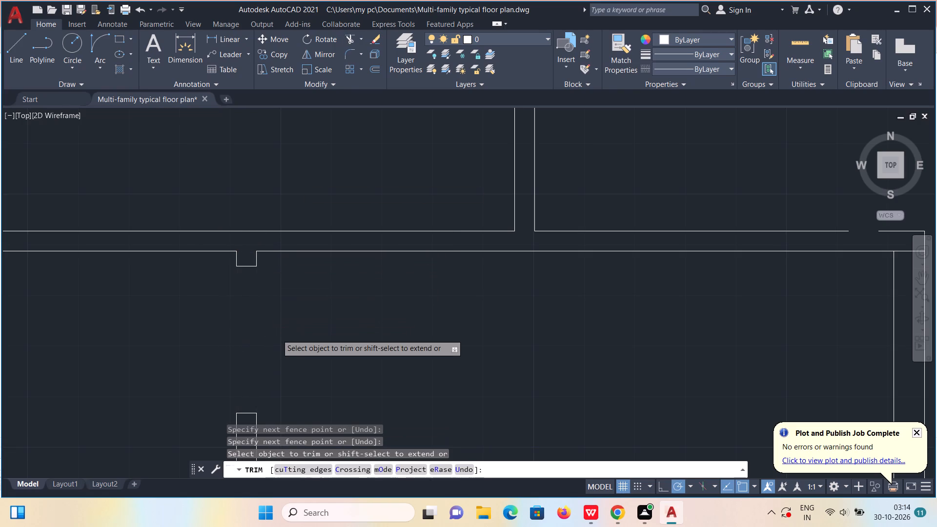
{"action": "middle_click_drag", "start_coordinate": [264, 331], "coordinate": [236, 315]}
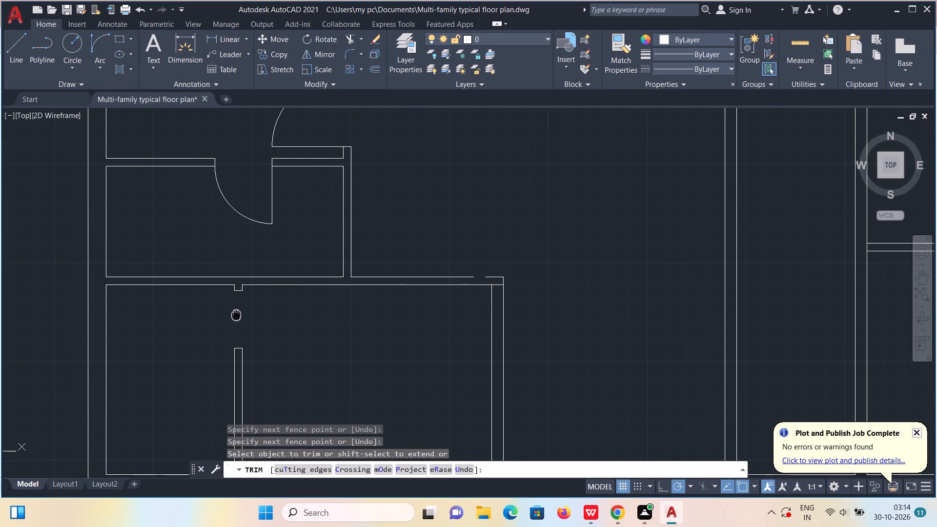
{"action": "middle_click_drag", "start_coordinate": [236, 315], "coordinate": [278, 228]}
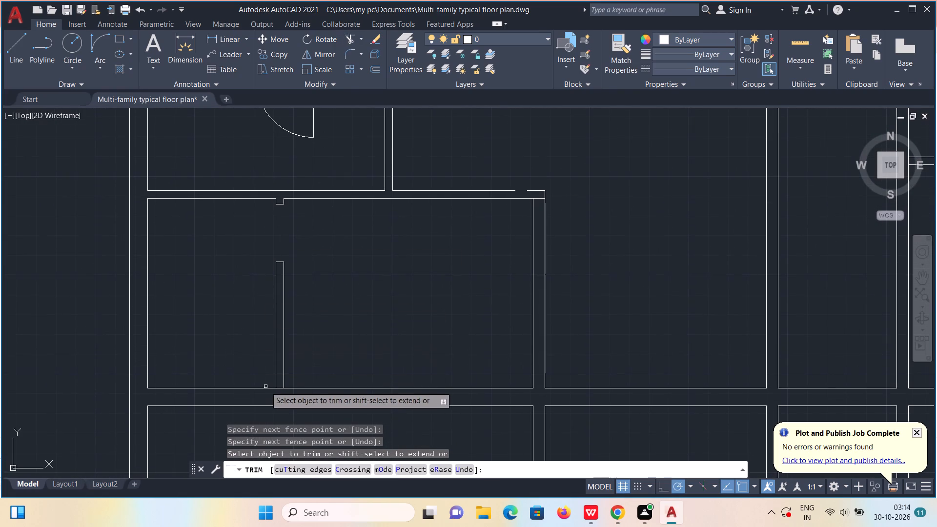
{"action": "scroll", "coordinate": [267, 386], "scroll_direction": "up", "scroll_amount": 3}
{"action": "left_click", "coordinate": [313, 396]}
{"action": "scroll", "coordinate": [311, 390], "scroll_direction": "down", "scroll_amount": 1}
{"action": "key", "text": "Escape"}
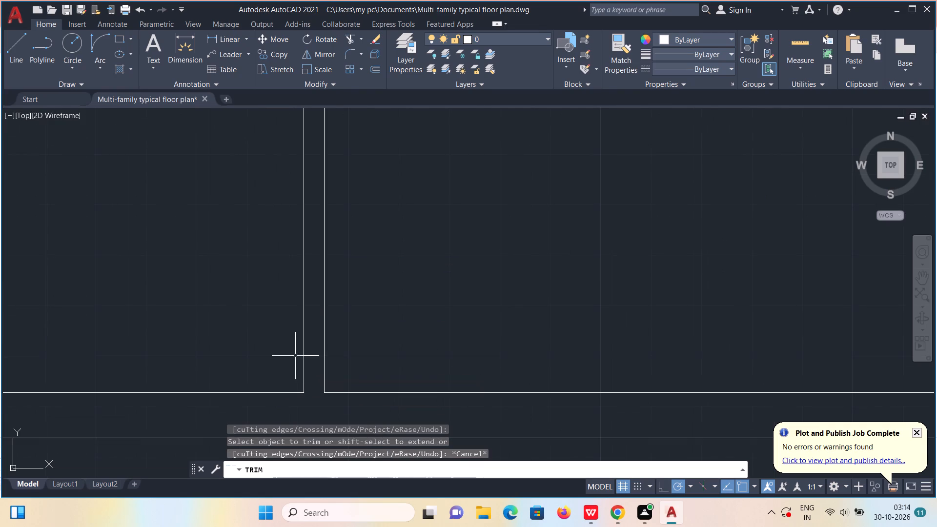
Draw a 2'5" door leaf line west from the north jamb of the partition's new doorway.
{"action": "scroll", "coordinate": [274, 264], "scroll_direction": "down", "scroll_amount": 1}
{"action": "middle_click_drag", "start_coordinate": [283, 285], "coordinate": [283, 453]}
{"action": "key", "text": "l"}
{"action": "key", "text": "Return"}
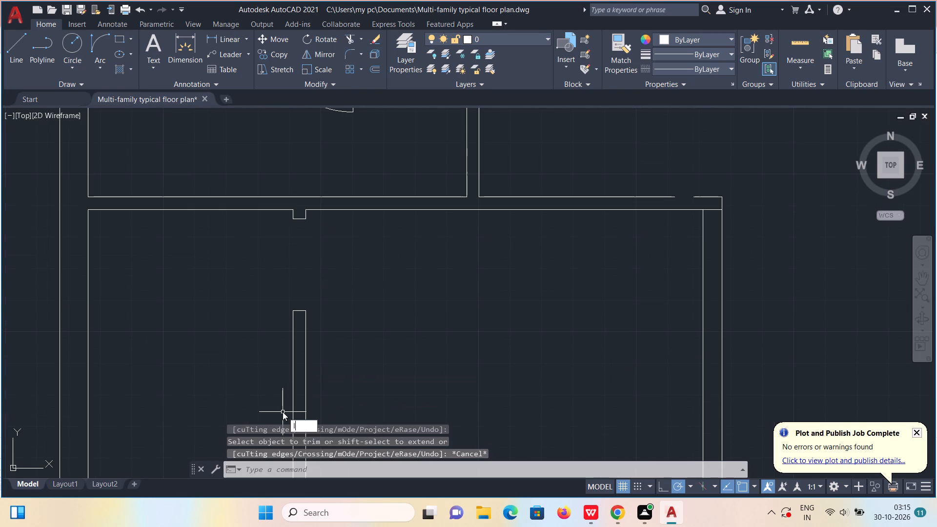
{"action": "left_click", "coordinate": [290, 223]}
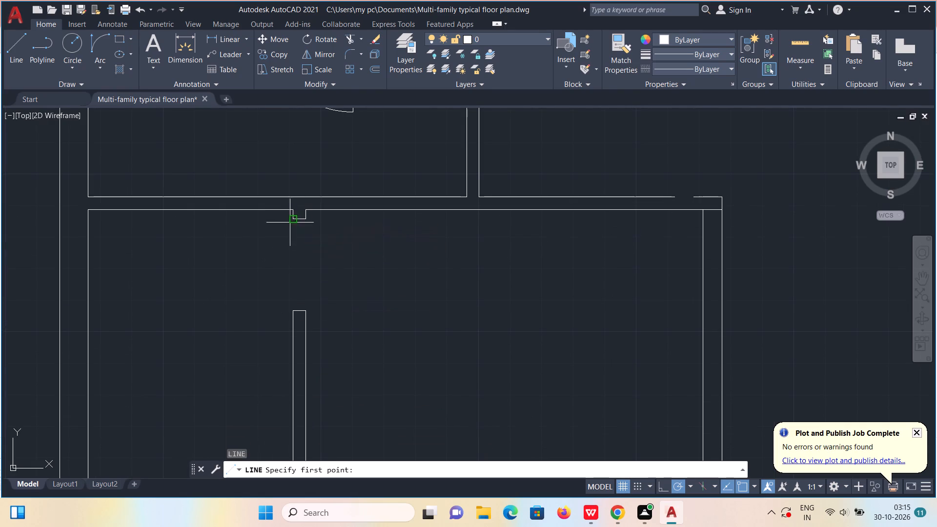
{"action": "type", "text": "2'5\""}
{"action": "key", "text": "Return"}
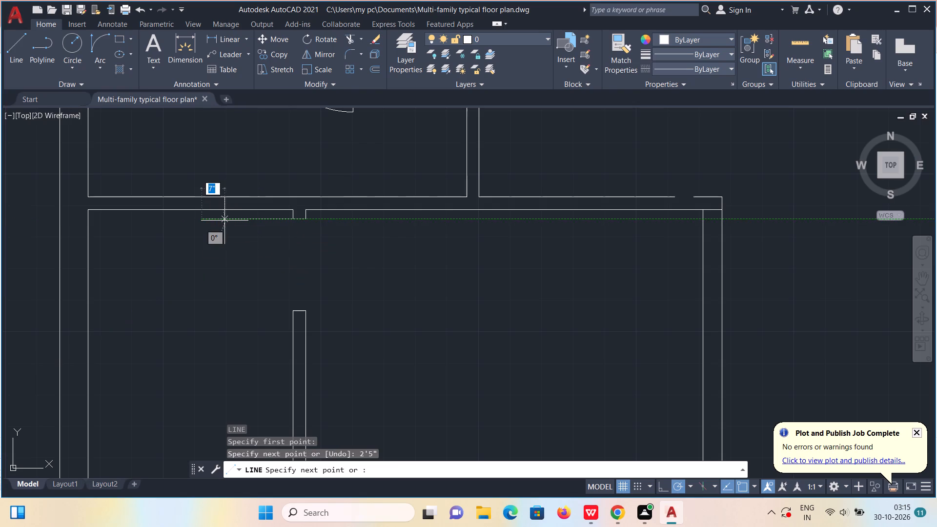
Draw the quarter-circle swing arc from the leaf's west end to the doorway's south jamb.
{"action": "left_click", "coordinate": [100, 49]}
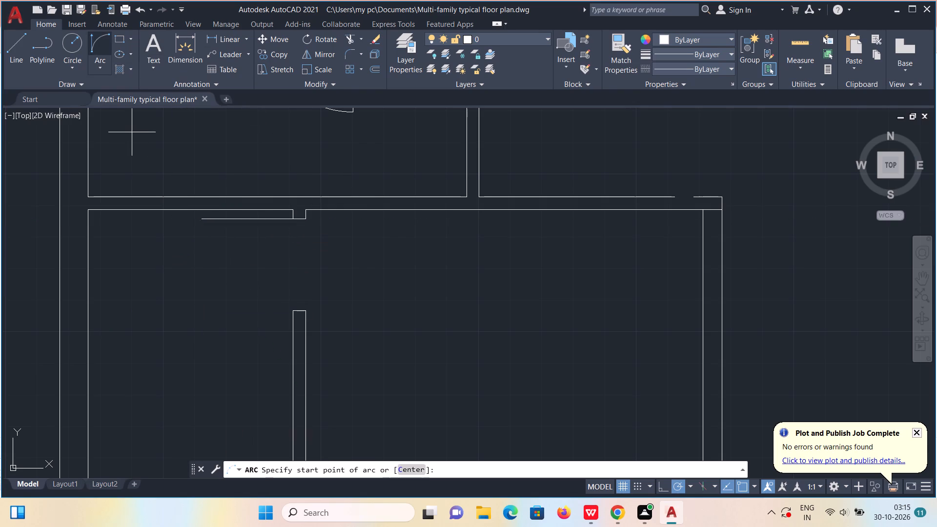
{"action": "left_click", "coordinate": [203, 216]}
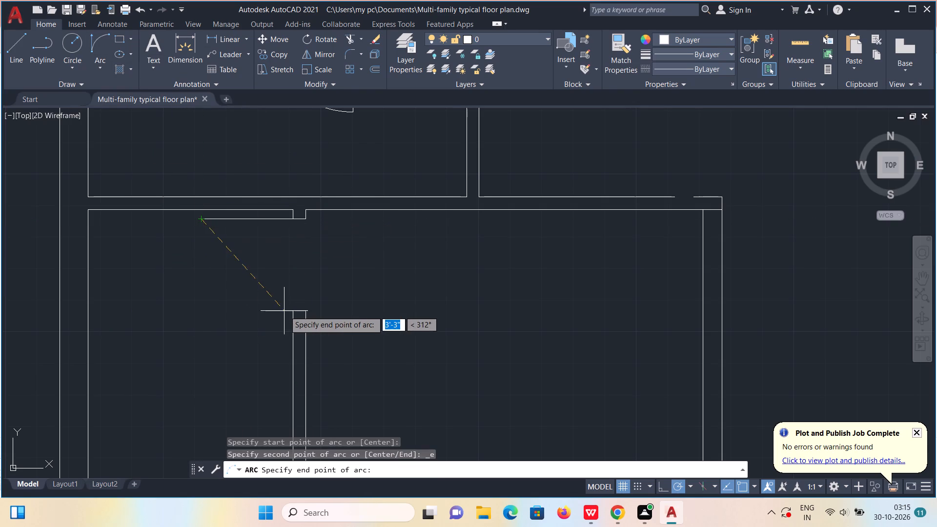
{"action": "left_click", "coordinate": [290, 310]}
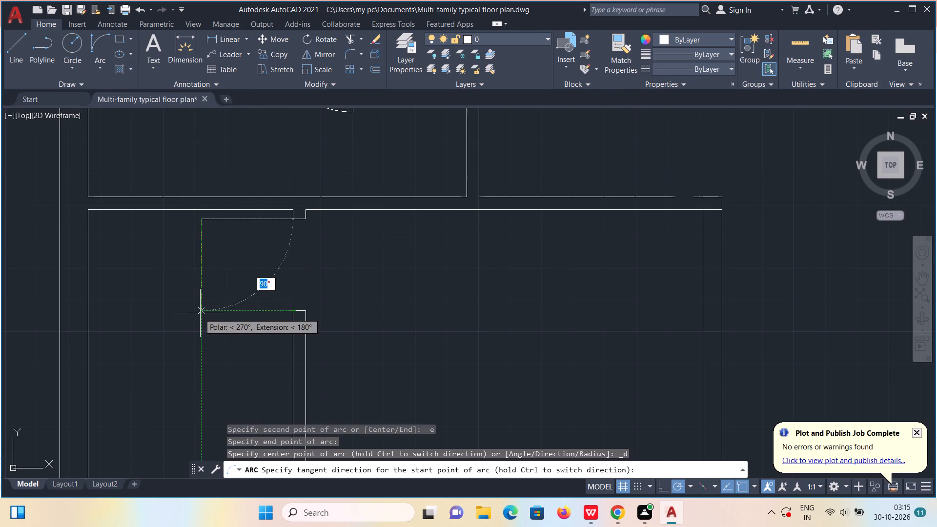
{"action": "left_click", "coordinate": [201, 313]}
Offset the south and east inner wall lines of the room east of the new door 2' into the room.
{"action": "scroll", "coordinate": [210, 311], "scroll_direction": "down", "scroll_amount": 2}
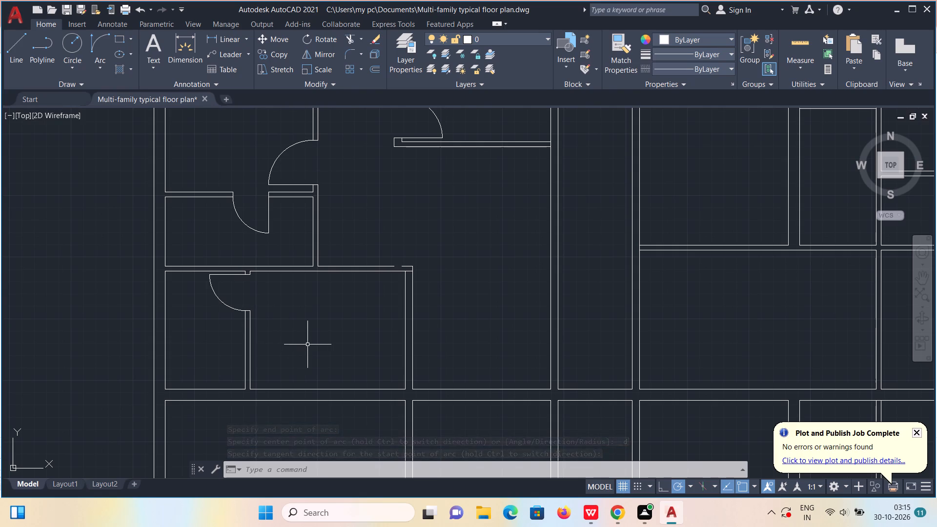
{"action": "left_click", "coordinate": [377, 67]}
{"action": "left_click", "coordinate": [416, 464]}
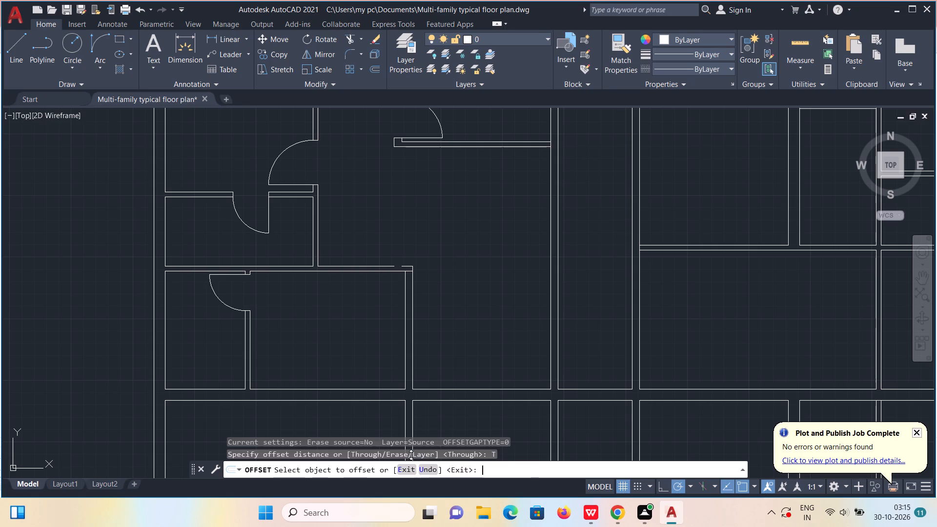
{"action": "left_click", "coordinate": [317, 390]}
{"action": "type", "text": "2'"}
{"action": "key", "text": "Return"}
{"action": "left_click", "coordinate": [405, 310]}
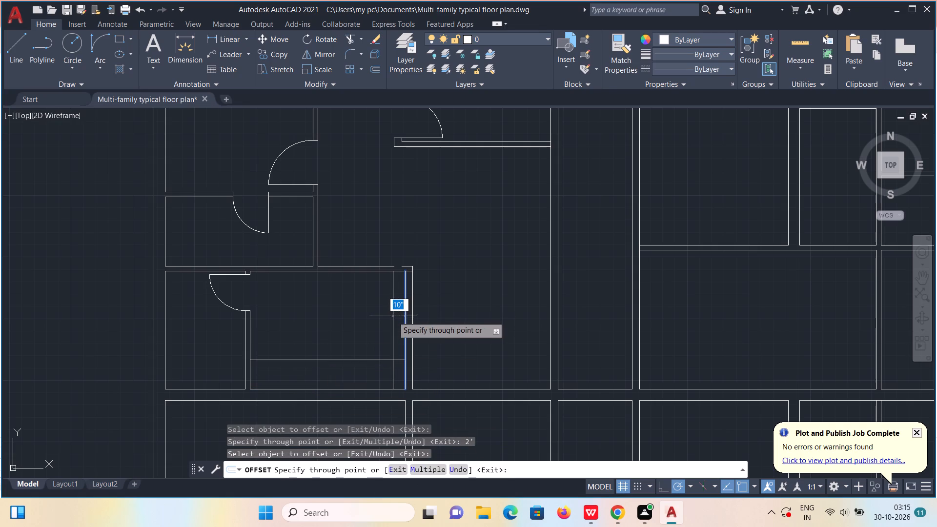
{"action": "type", "text": "2'"}
{"action": "key", "text": "Return"}
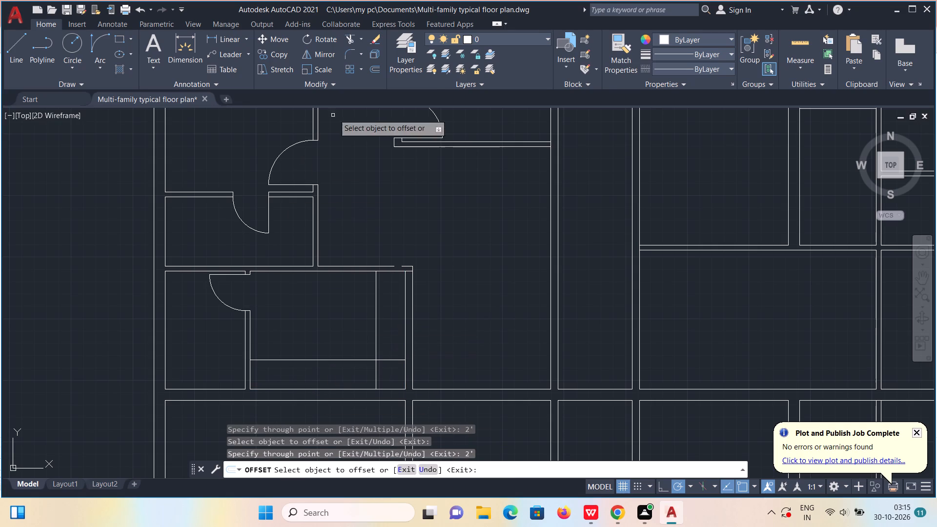
Trim the overlapping ends of the two offset lines to form a clean L-shaped corner.
{"action": "left_click", "coordinate": [352, 40]}
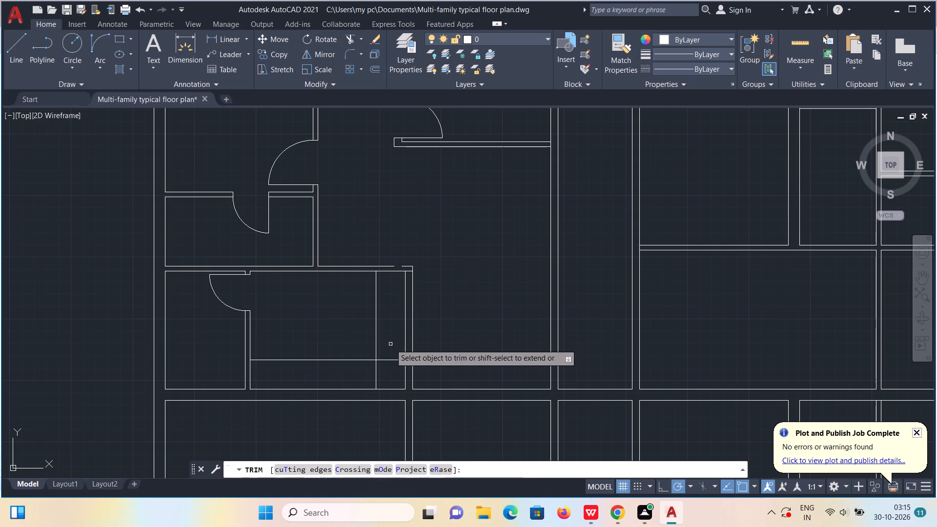
{"action": "left_click_drag", "start_coordinate": [389, 346], "coordinate": [367, 383]}
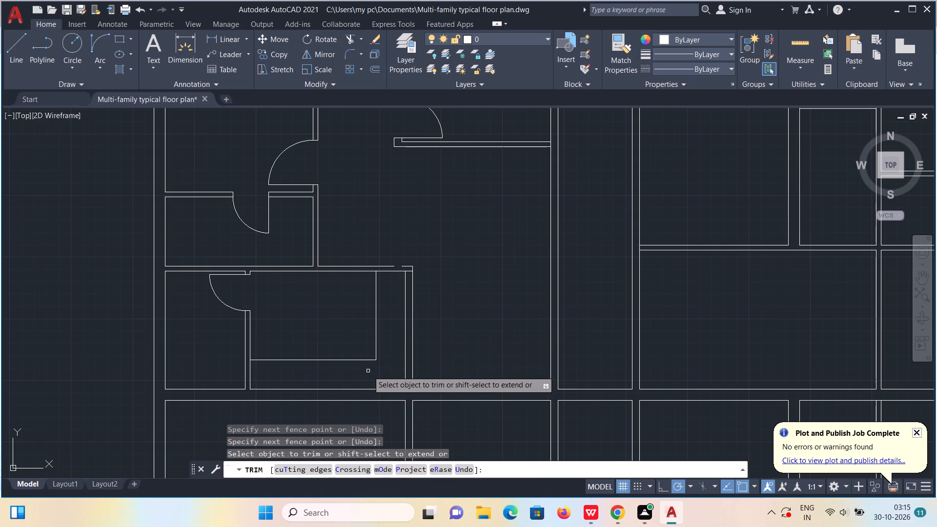
{"action": "key", "text": "Escape"}
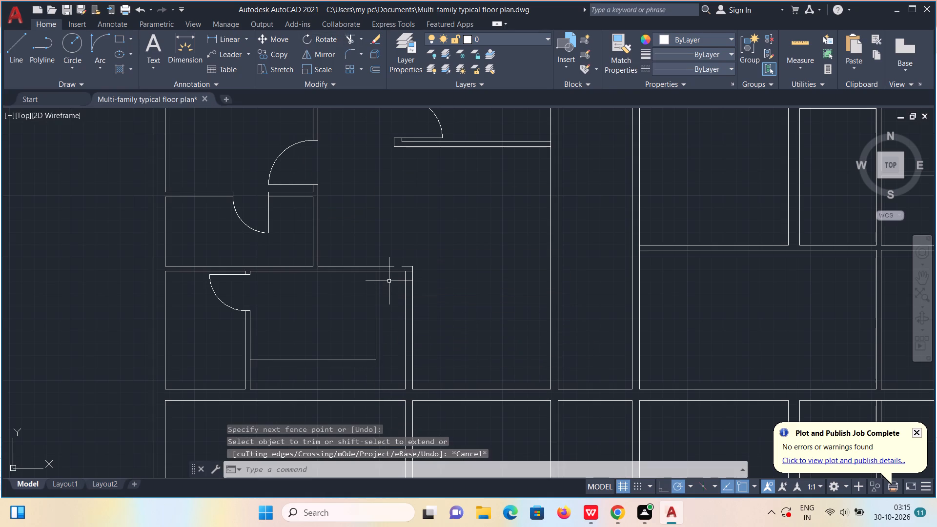
Draw a short line of about 6" closing the gap in the counter room's north wall line near its east corner.
{"action": "key", "text": "l"}
{"action": "key", "text": "Return"}
{"action": "left_click", "coordinate": [402, 266]}
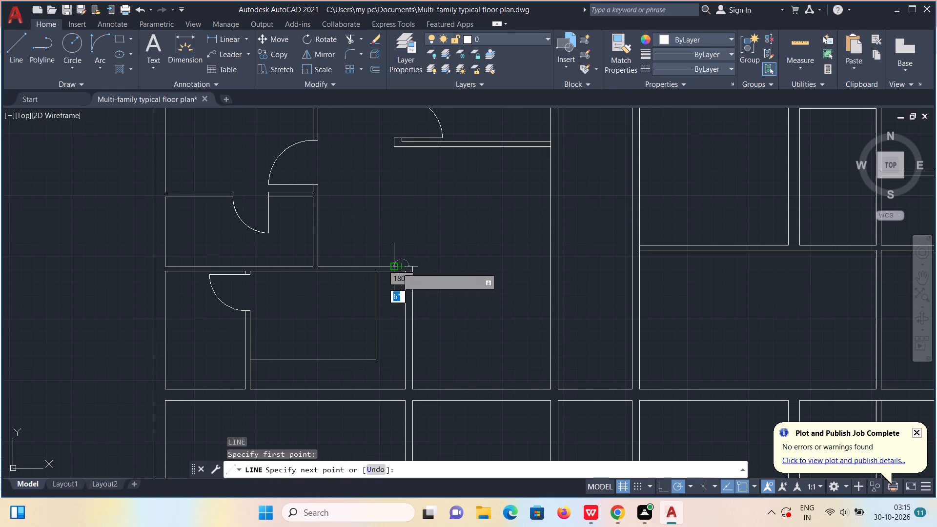
{"action": "left_click", "coordinate": [390, 267]}
{"action": "key", "text": "Escape"}
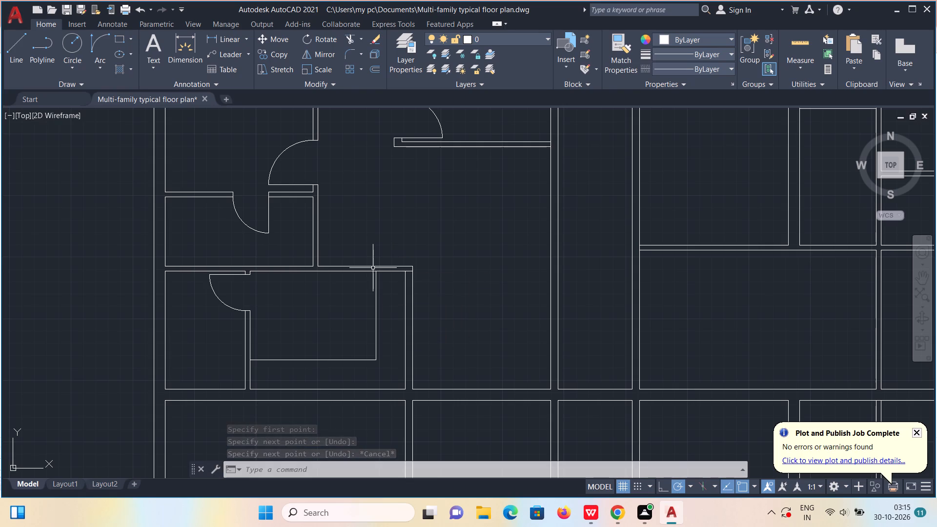
{"action": "key", "text": "Escape"}
Draw a 4" jamb line across the north wall at the partition's east face and copy it to the counter's inner edge.
{"action": "key", "text": "l"}
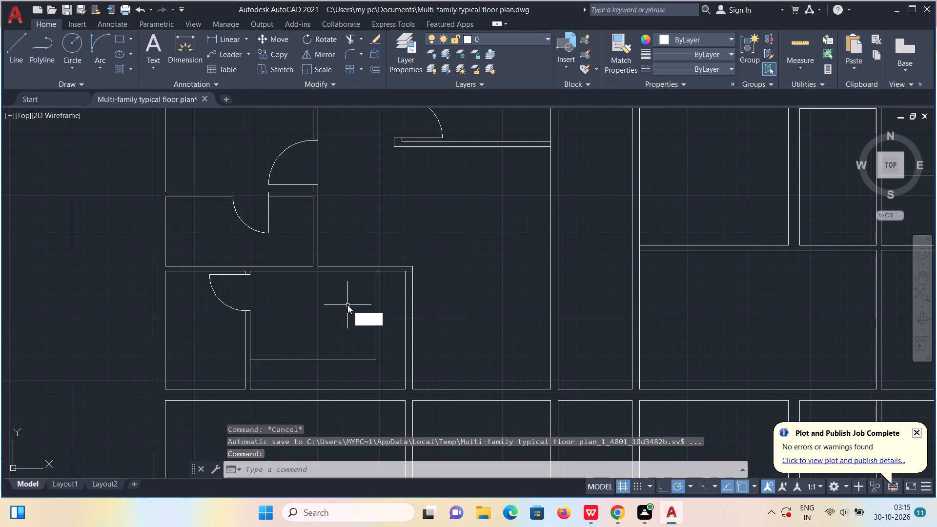
{"action": "key", "text": "Return"}
{"action": "scroll", "coordinate": [324, 263], "scroll_direction": "up", "scroll_amount": 2}
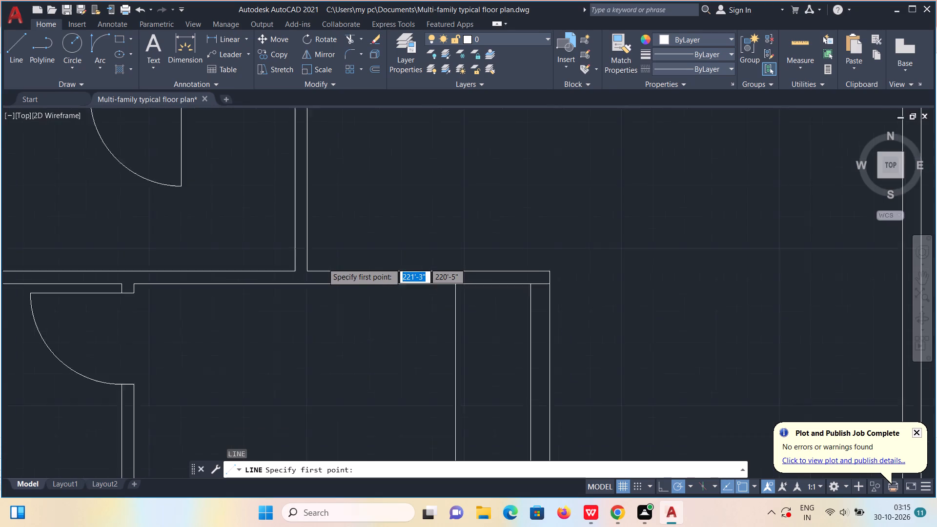
{"action": "scroll", "coordinate": [322, 263], "scroll_direction": "up", "scroll_amount": 1}
{"action": "left_click", "coordinate": [300, 278]}
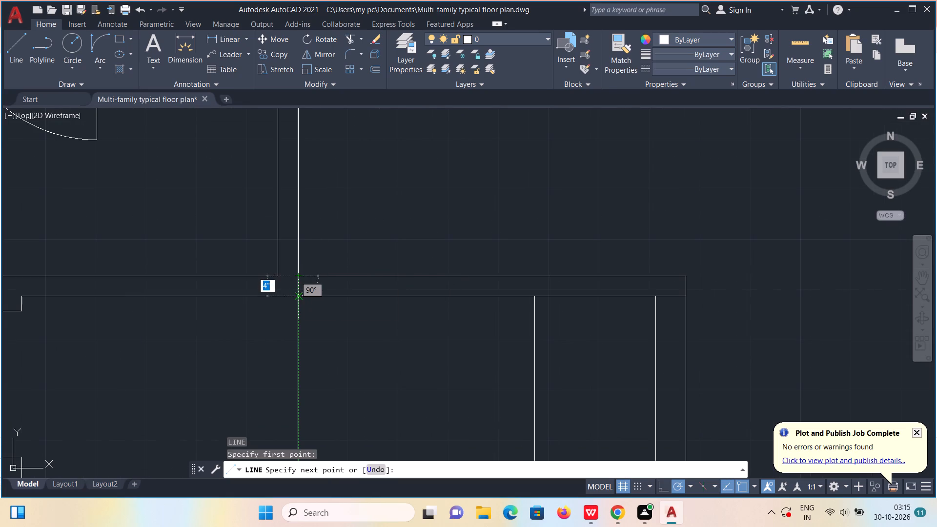
{"action": "left_click", "coordinate": [299, 294]}
{"action": "key", "text": "Escape"}
{"action": "left_click", "coordinate": [298, 288]}
{"action": "type", "text": "co"}
{"action": "key", "text": "Return"}
{"action": "left_click", "coordinate": [298, 288]}
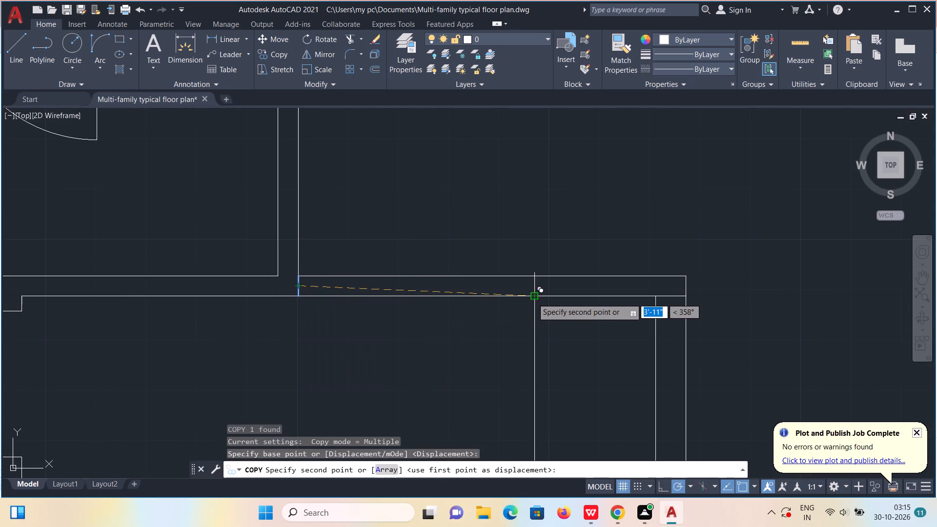
{"action": "left_click", "coordinate": [533, 286]}
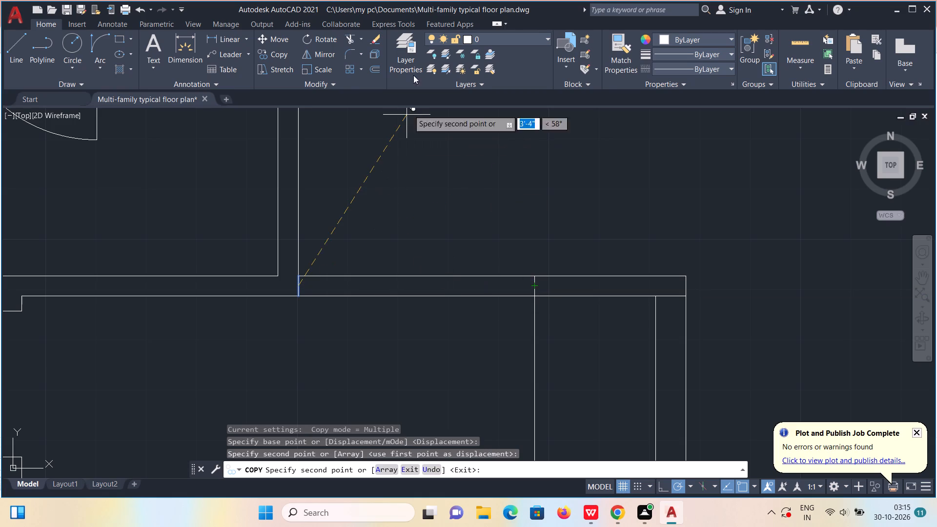
Trim the north wall lines between the two jamb lines and the wall line crossing the counter room's east wall.
{"action": "left_click", "coordinate": [346, 36]}
{"action": "left_click_drag", "start_coordinate": [390, 171], "coordinate": [422, 334]}
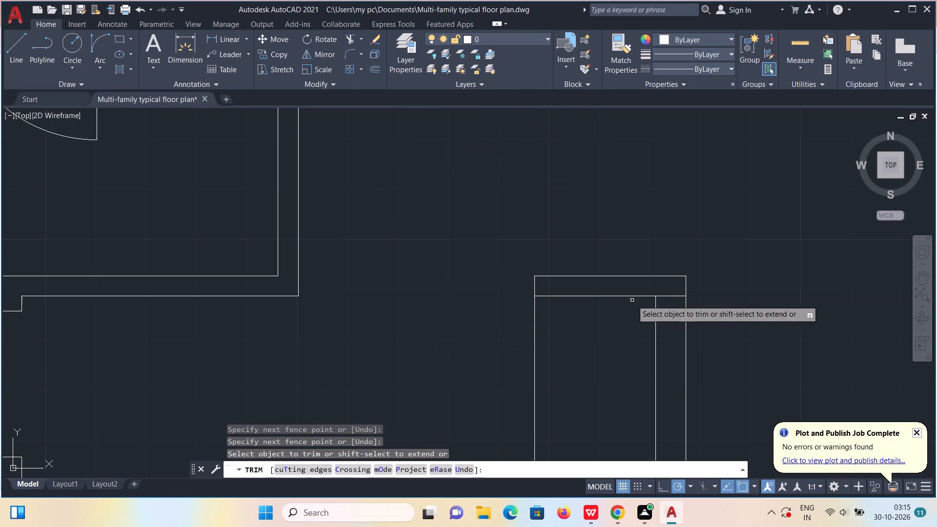
{"action": "left_click_drag", "start_coordinate": [662, 290], "coordinate": [672, 316]}
{"action": "scroll", "coordinate": [664, 306], "scroll_direction": "down", "scroll_amount": 4}
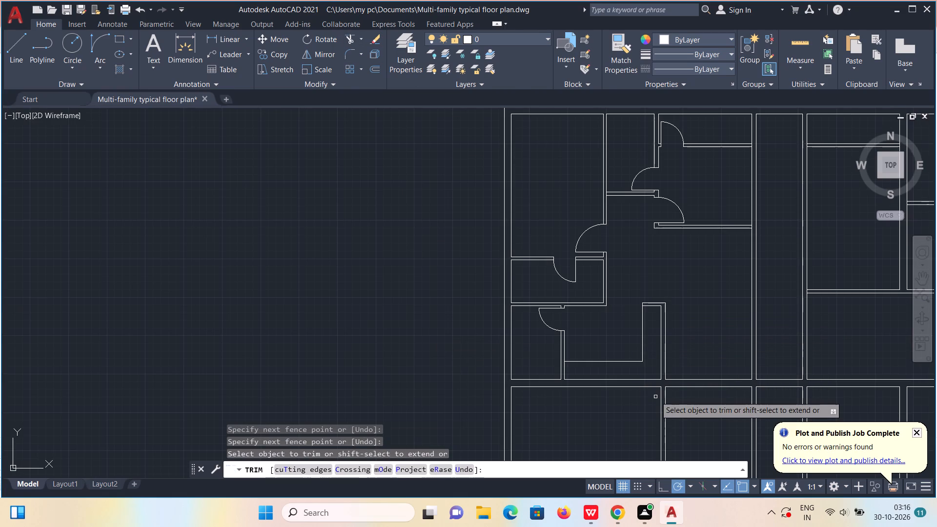
{"action": "scroll", "coordinate": [611, 350], "scroll_direction": "up", "scroll_amount": 1}
{"action": "middle_click_drag", "start_coordinate": [611, 350], "coordinate": [541, 331]}
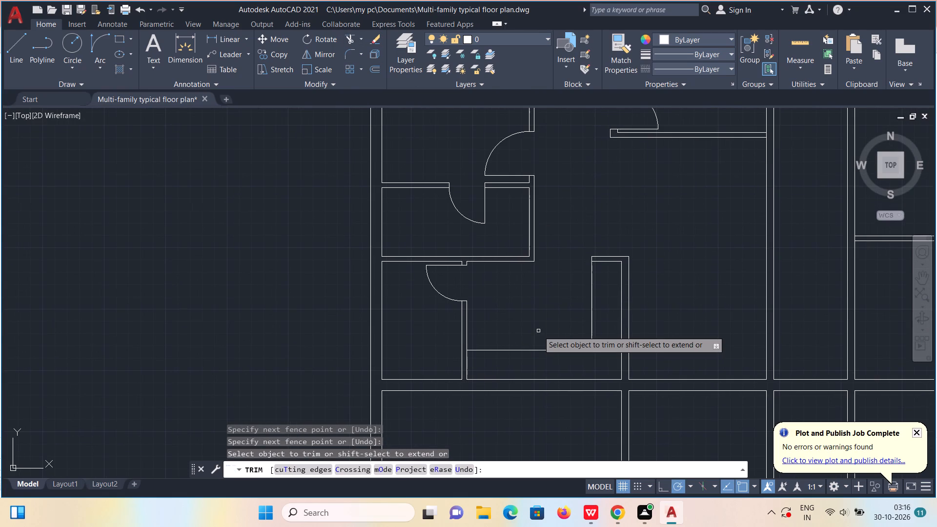
{"action": "scroll", "coordinate": [655, 332], "scroll_direction": "down", "scroll_amount": 1}
{"action": "middle_click_drag", "start_coordinate": [661, 340], "coordinate": [539, 311]}
{"action": "scroll", "coordinate": [631, 323], "scroll_direction": "up", "scroll_amount": 1}
{"action": "key", "text": "Escape"}
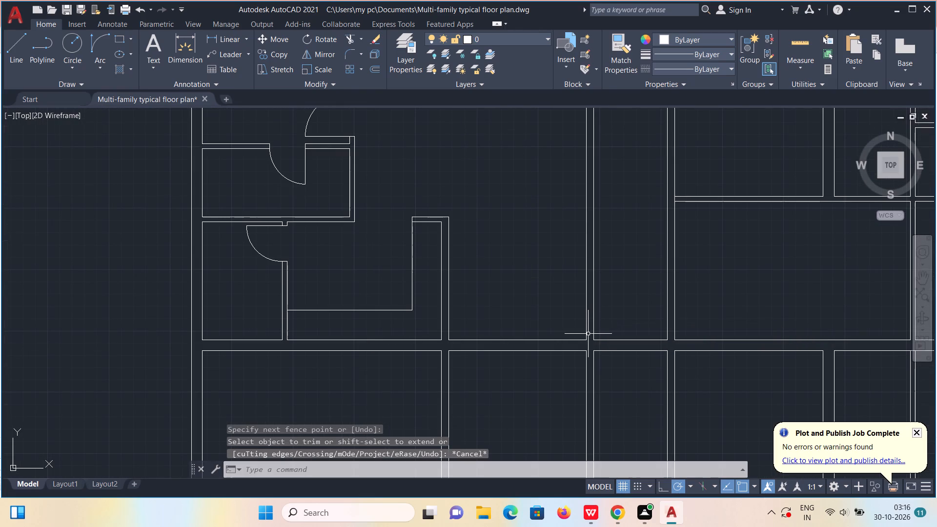
Draw a line across the south end of the corridor's west wall, level with the horizontal wall's north face.
{"action": "key", "text": "l"}
{"action": "key", "text": "Return"}
{"action": "scroll", "coordinate": [595, 347], "scroll_direction": "up", "scroll_amount": 1}
{"action": "left_click", "coordinate": [595, 334]}
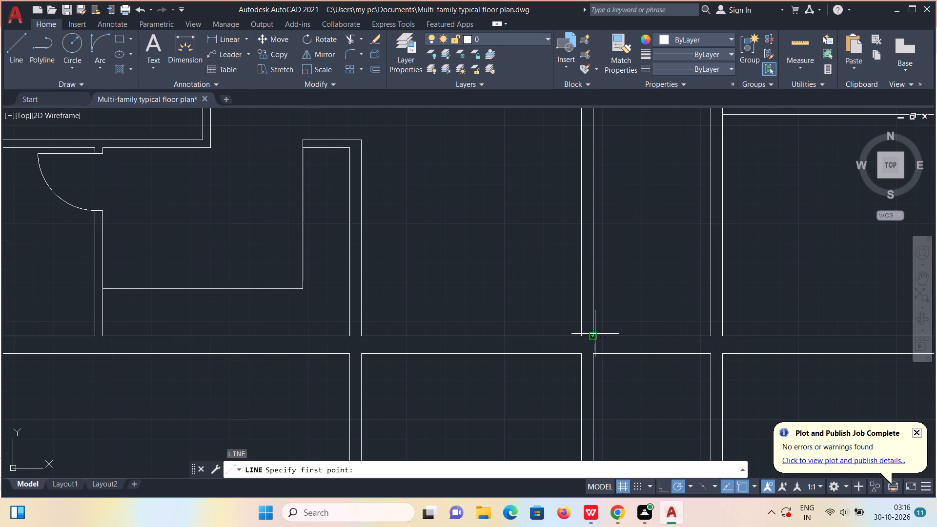
{"action": "left_click", "coordinate": [577, 337]}
{"action": "key", "text": "Escape"}
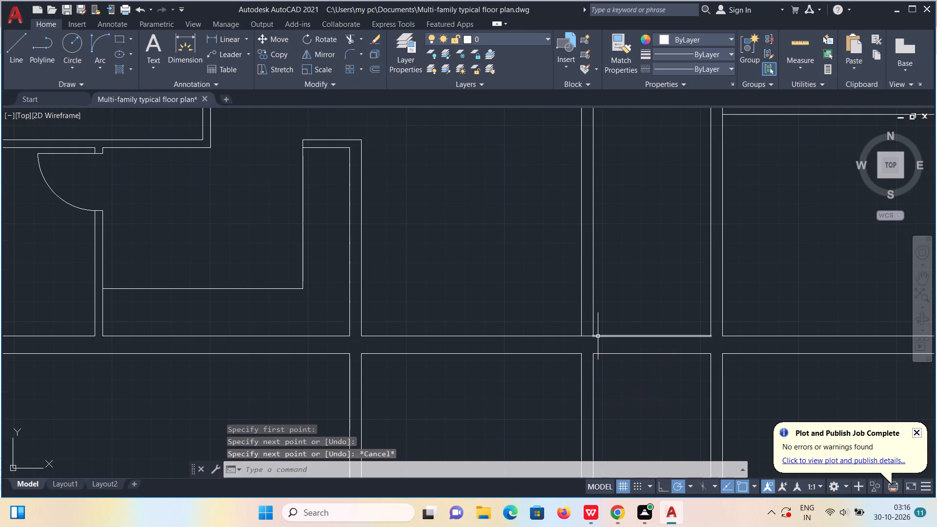
Move the short line across the corridor's west wall 3" north of the horizontal wall.
{"action": "left_click", "coordinate": [586, 337]}
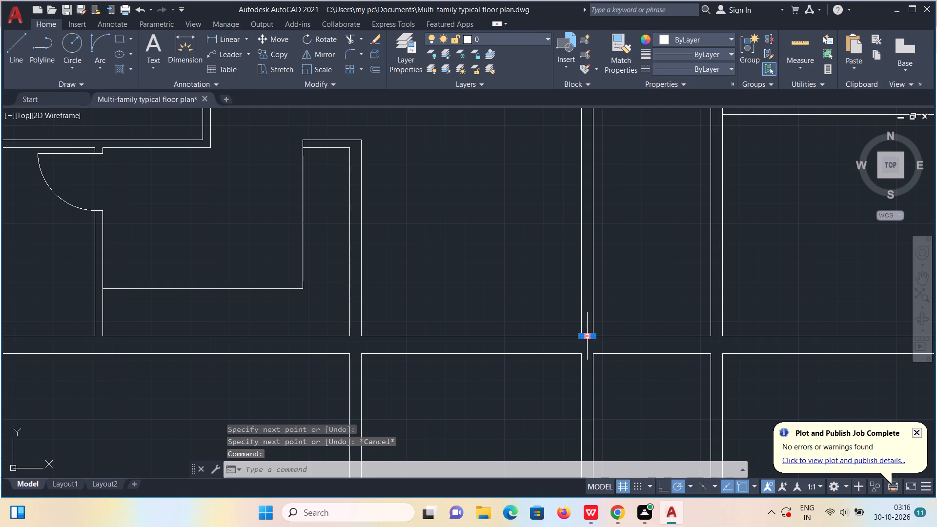
{"action": "key", "text": "m"}
{"action": "key", "text": "Return"}
{"action": "left_click", "coordinate": [586, 337]}
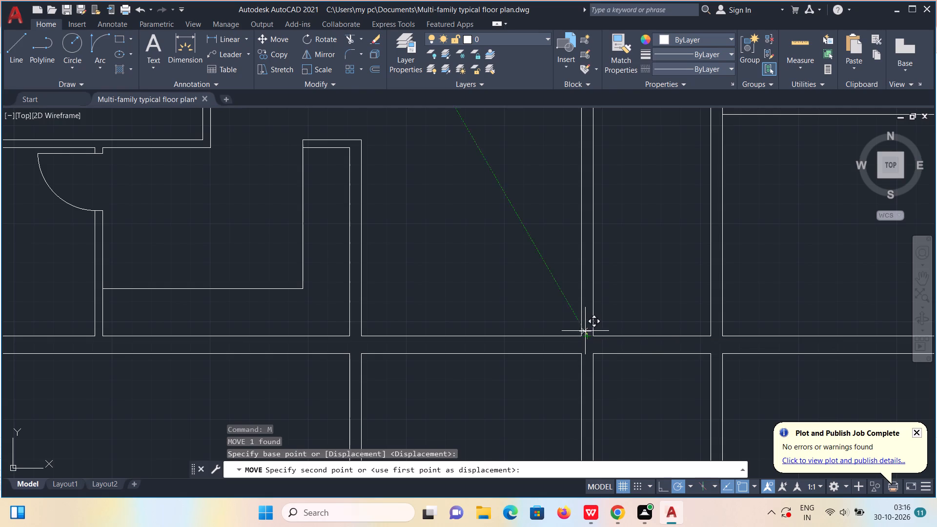
{"action": "type", "text": "3\""}
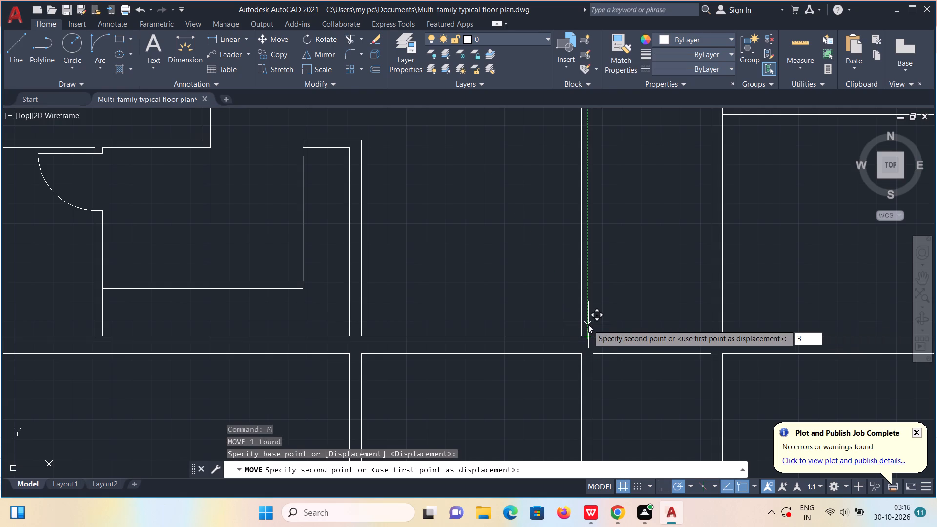
{"action": "key", "text": "Return"}
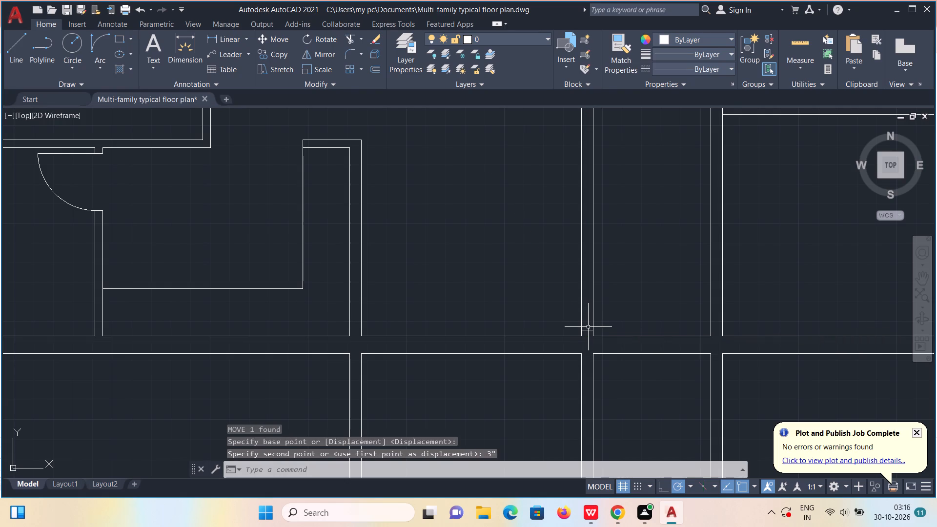
Copy the jamb line 3' north along the corridor's west wall and trim the wall lines between the two jambs.
{"action": "left_click", "coordinate": [588, 330]}
{"action": "type", "text": "co"}
{"action": "key", "text": "Return"}
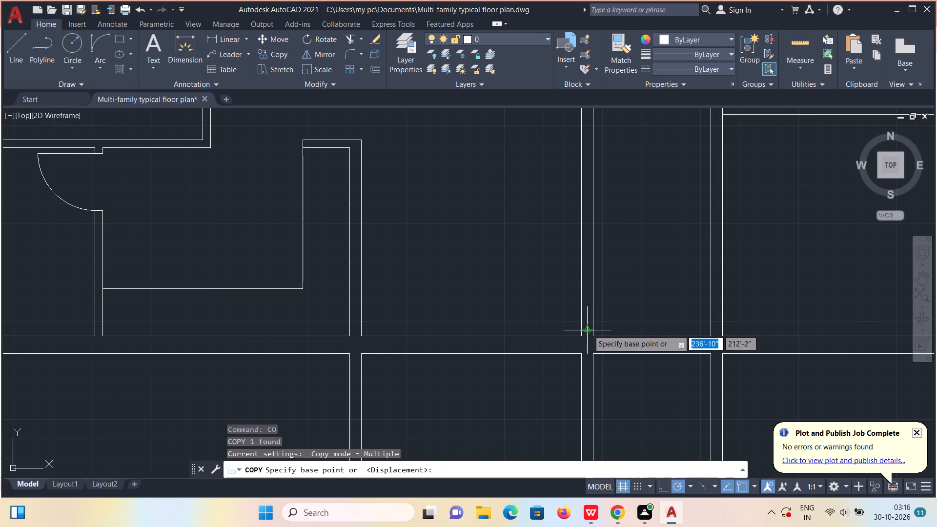
{"action": "left_click", "coordinate": [588, 330]}
{"action": "type", "text": "3'"}
{"action": "key", "text": "Return"}
{"action": "scroll", "coordinate": [590, 303], "scroll_direction": "down", "scroll_amount": 2}
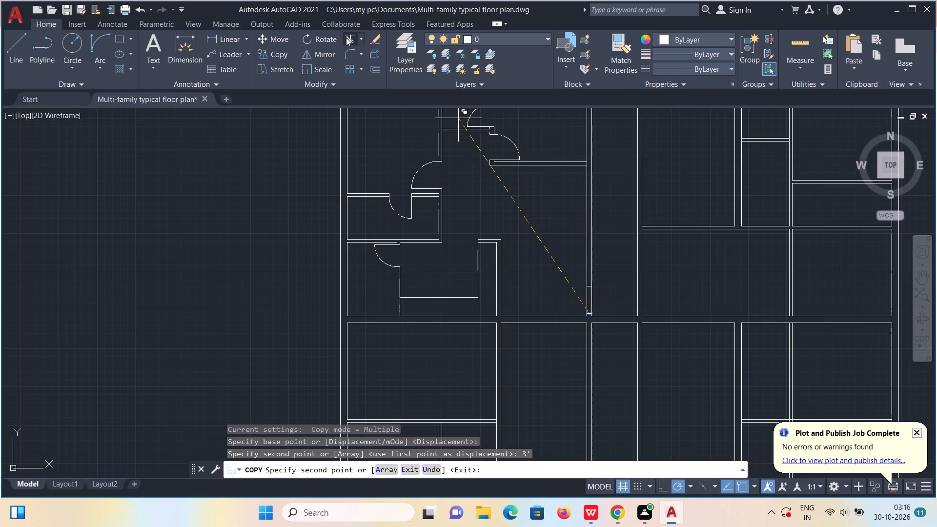
{"action": "left_click", "coordinate": [346, 38]}
{"action": "scroll", "coordinate": [557, 321], "scroll_direction": "up", "scroll_amount": 3}
{"action": "left_click_drag", "start_coordinate": [641, 280], "coordinate": [732, 272]}
{"action": "key", "text": "Escape"}
Draw a 3' door leaf line west from the south jamb of the corridor's west wall doorway.
{"action": "key", "text": "l"}
{"action": "key", "text": "Return"}
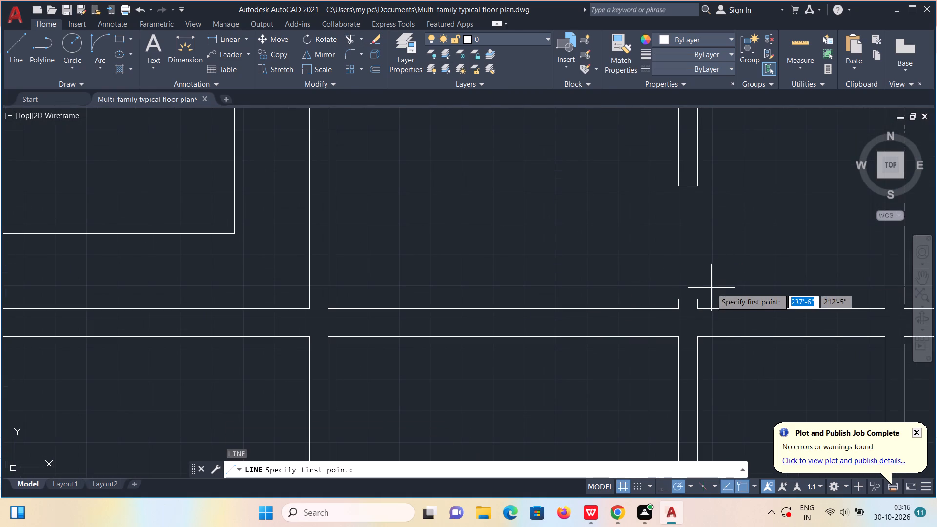
{"action": "left_click", "coordinate": [676, 299]}
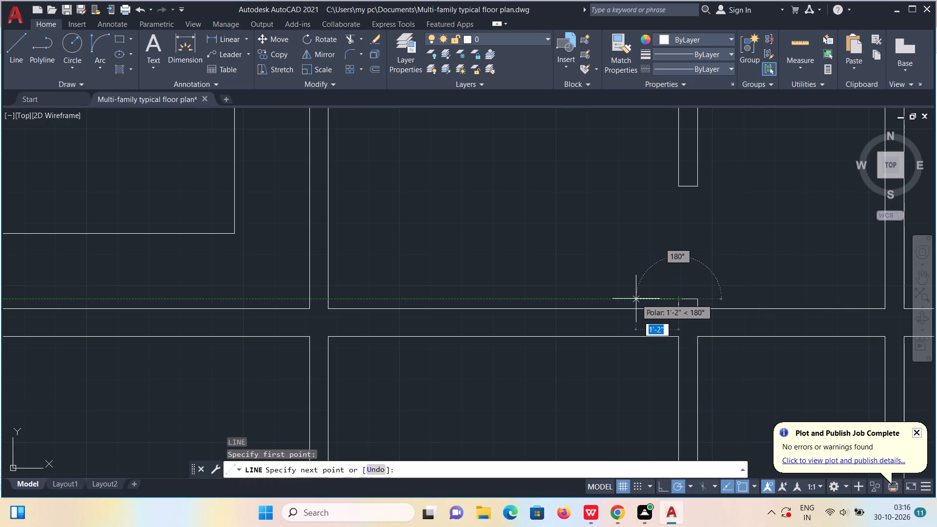
{"action": "type", "text": "3'"}
{"action": "key", "text": "Return"}
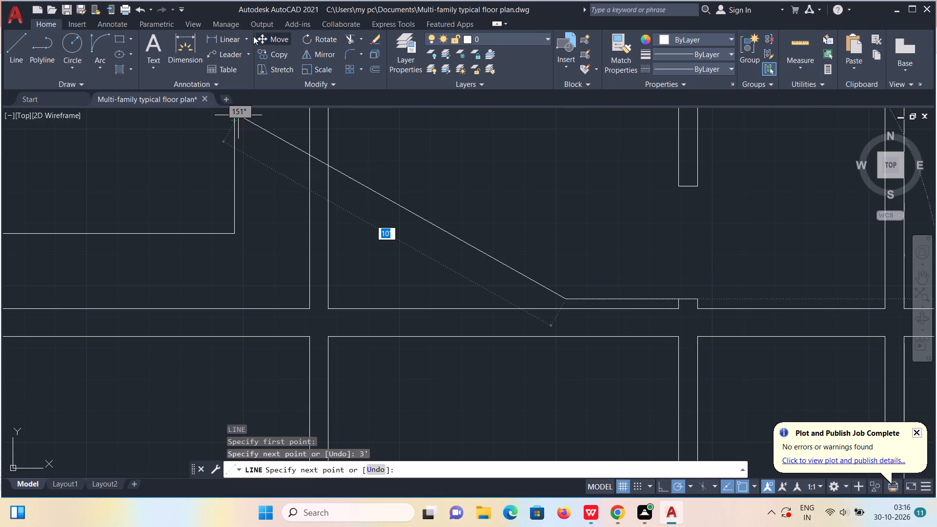
Draw the quarter-circle swing arc from the leaf's west end to the doorway's north jamb.
{"action": "left_click", "coordinate": [98, 44]}
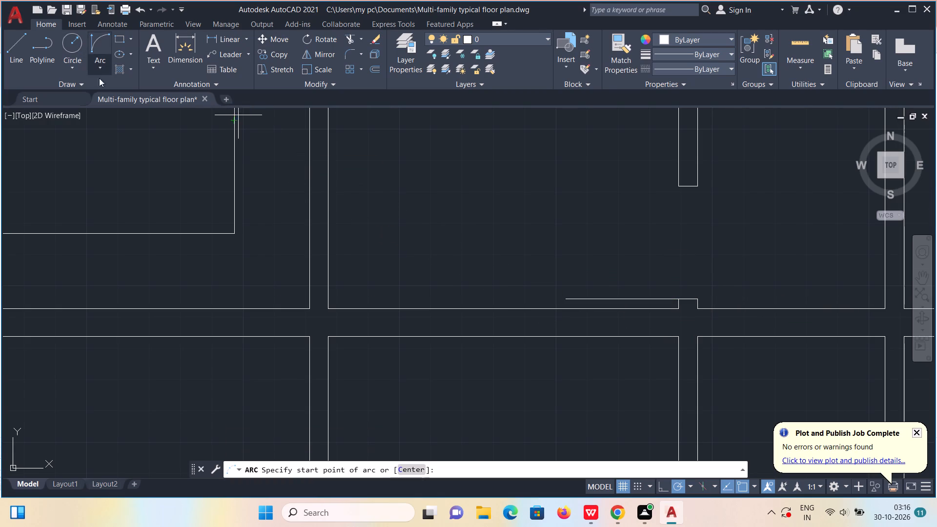
{"action": "left_click", "coordinate": [566, 298]}
{"action": "left_click", "coordinate": [679, 187]}
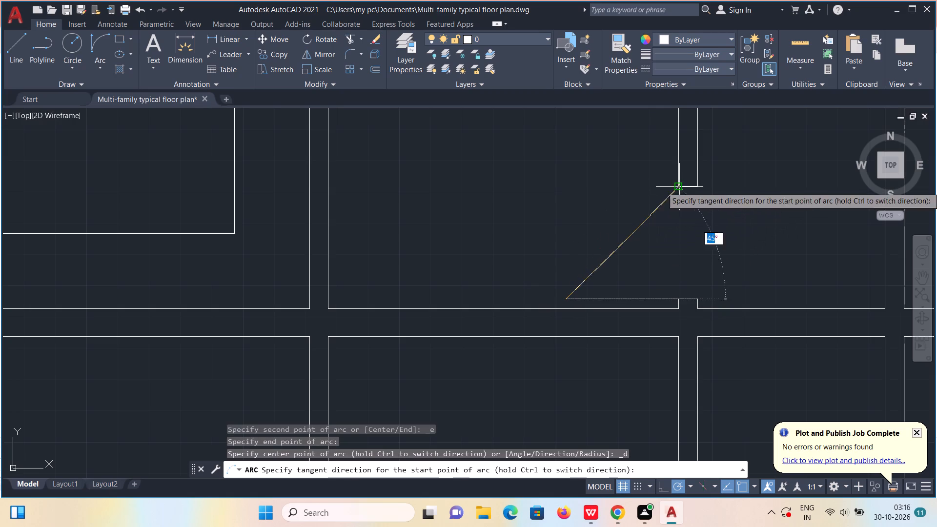
{"action": "left_click", "coordinate": [561, 199]}
Draw a line across the corridor's east wall, level with the south face of the partition that meets it from the east.
{"action": "scroll", "coordinate": [562, 200], "scroll_direction": "down", "scroll_amount": 3}
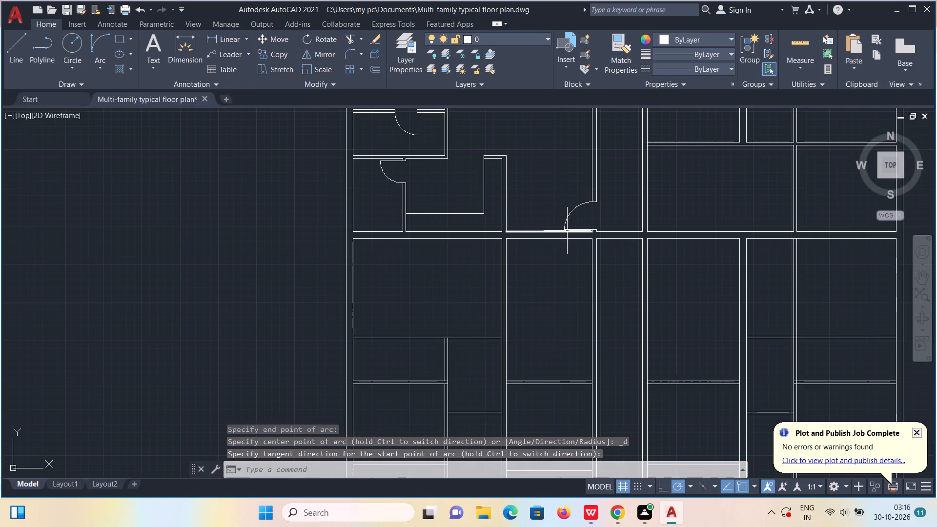
{"action": "scroll", "coordinate": [574, 315], "scroll_direction": "down", "scroll_amount": 1}
{"action": "middle_click_drag", "start_coordinate": [595, 296], "coordinate": [465, 353]}
{"action": "scroll", "coordinate": [465, 353], "scroll_direction": "up", "scroll_amount": 1}
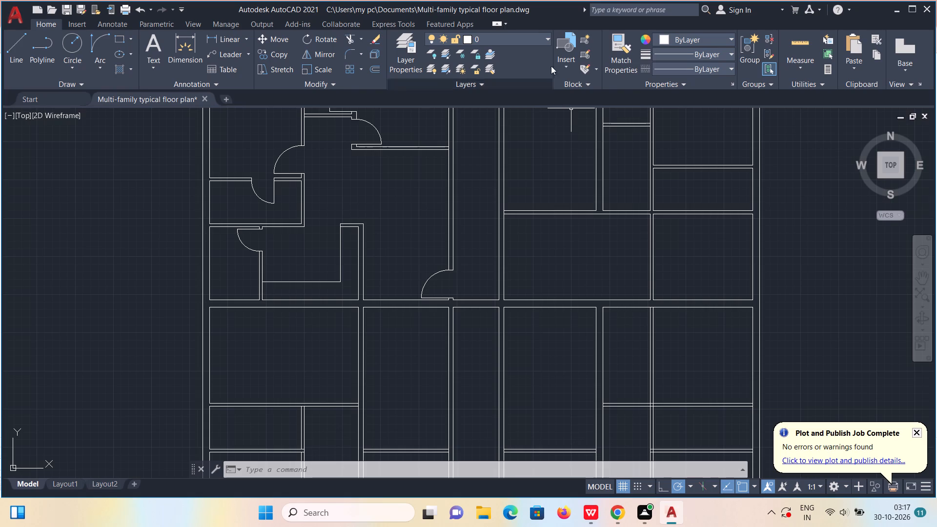
{"action": "scroll", "coordinate": [514, 226], "scroll_direction": "down", "scroll_amount": 1}
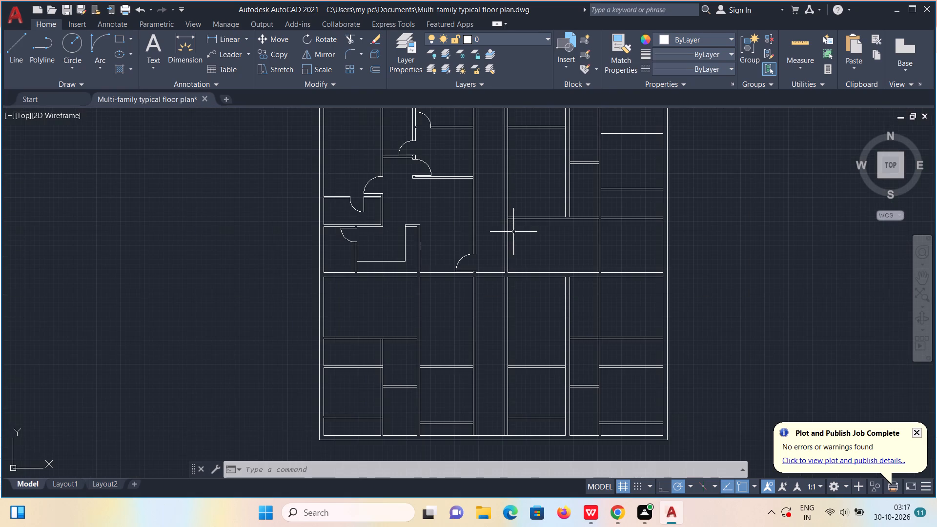
{"action": "scroll", "coordinate": [513, 232], "scroll_direction": "down", "scroll_amount": 1}
{"action": "scroll", "coordinate": [513, 229], "scroll_direction": "up", "scroll_amount": 2}
{"action": "key", "text": "l"}
{"action": "key", "text": "Return"}
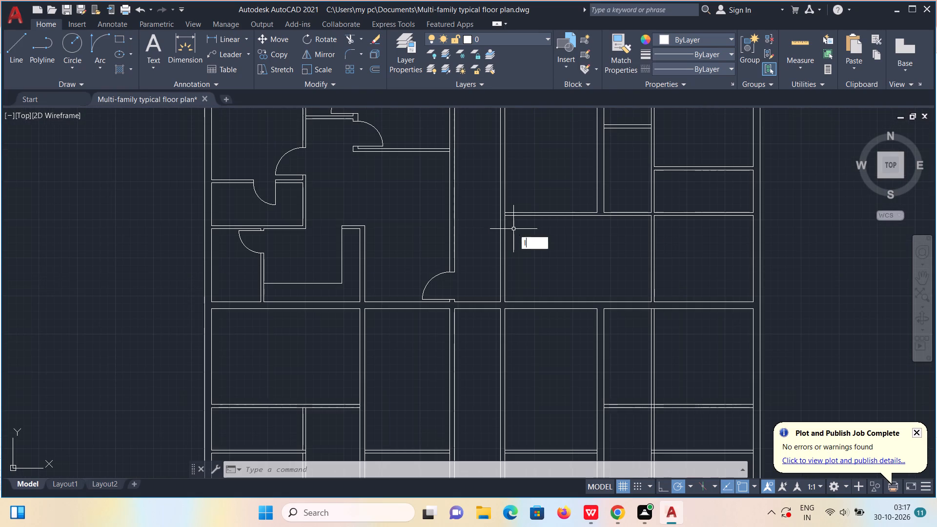
{"action": "scroll", "coordinate": [509, 222], "scroll_direction": "up", "scroll_amount": 2}
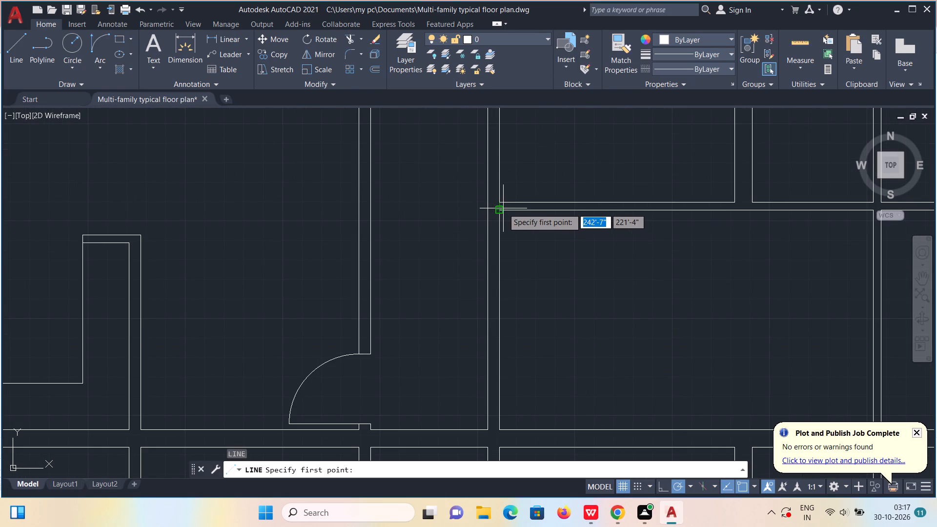
{"action": "scroll", "coordinate": [494, 216], "scroll_direction": "up", "scroll_amount": 2}
{"action": "left_click", "coordinate": [504, 203]}
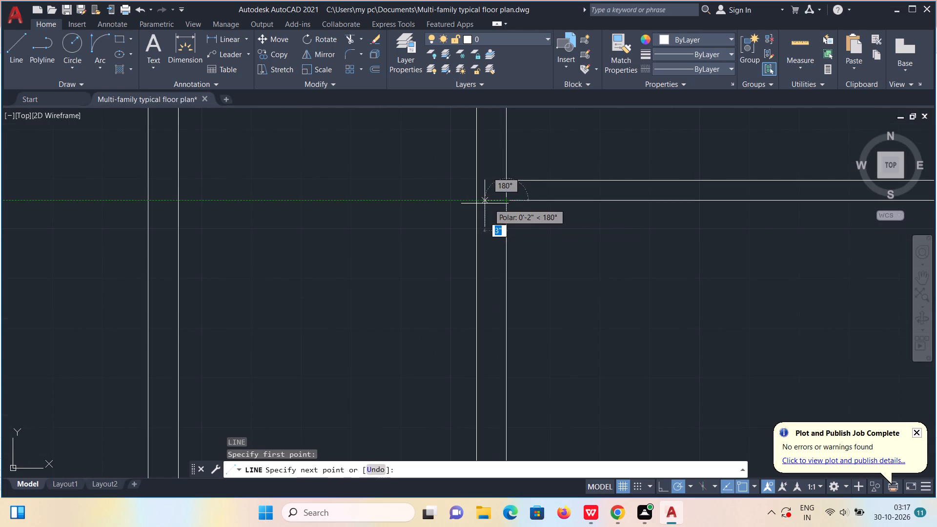
{"action": "left_click", "coordinate": [477, 200]}
{"action": "key", "text": "Escape"}
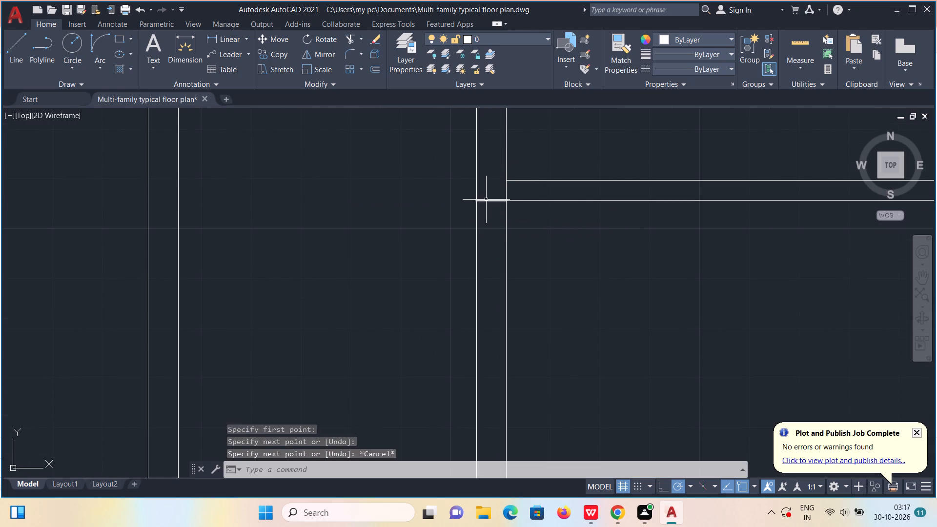
Move the short line across the corridor's east wall 3" south of the partition.
{"action": "left_click", "coordinate": [487, 201]}
{"action": "key", "text": "m"}
{"action": "key", "text": "Return"}
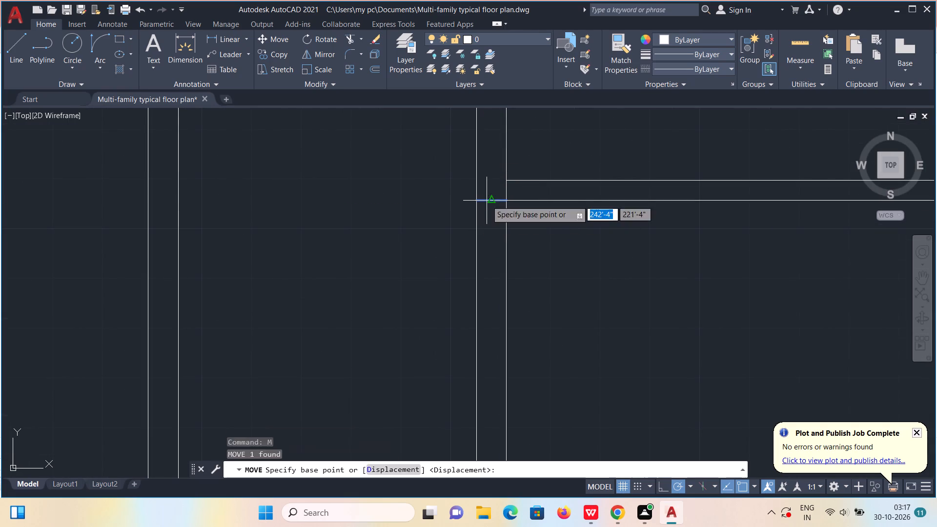
{"action": "left_click", "coordinate": [487, 201]}
{"action": "key", "text": "3"}
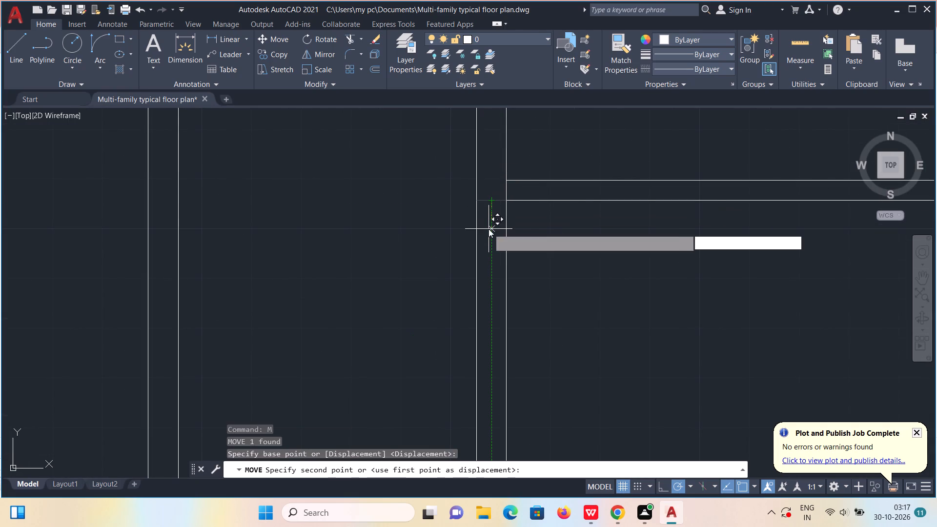
{"action": "key", "text": "shift+quotedbl"}
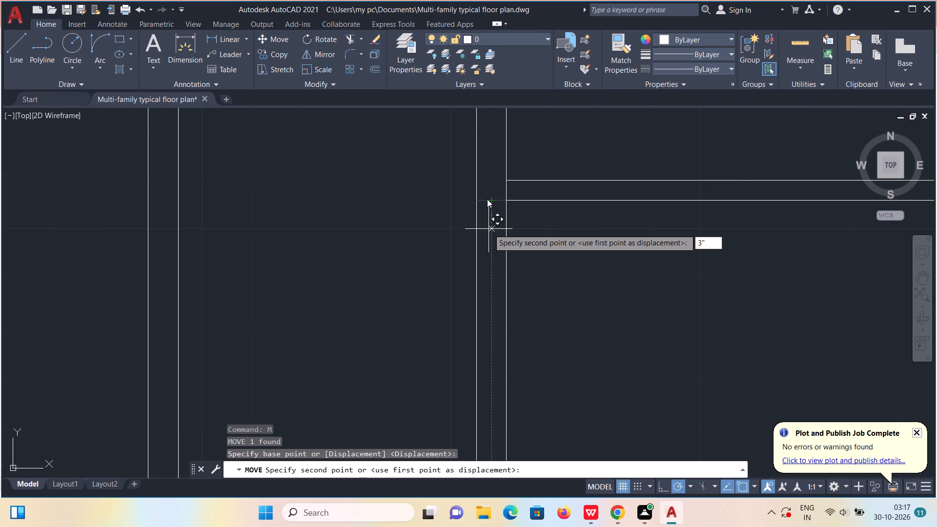
{"action": "key", "text": "Return"}
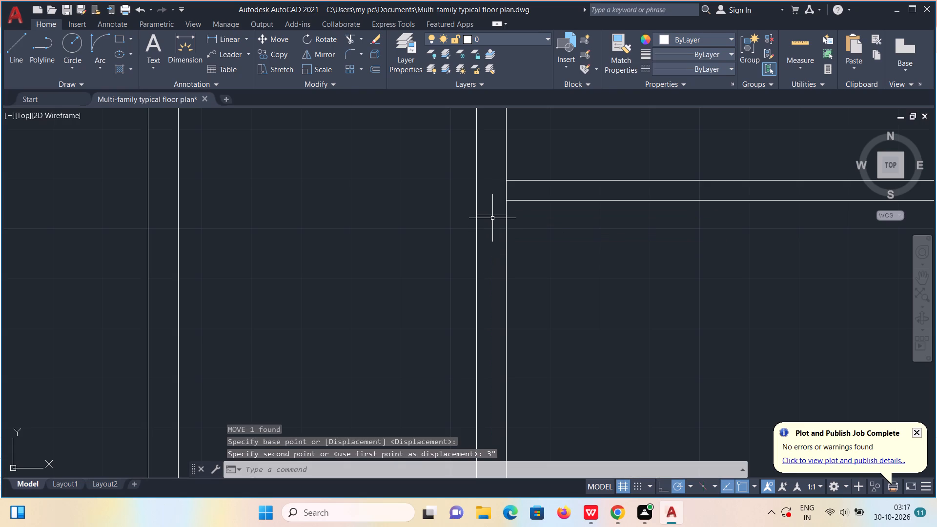
Copy the jamb line 3' south and trim both wall faces between the two lines to open the doorway in the corridor's east wall.
{"action": "left_click", "coordinate": [492, 216]}
{"action": "type", "text": "co"}
{"action": "key", "text": "Return"}
{"action": "left_click", "coordinate": [492, 216]}
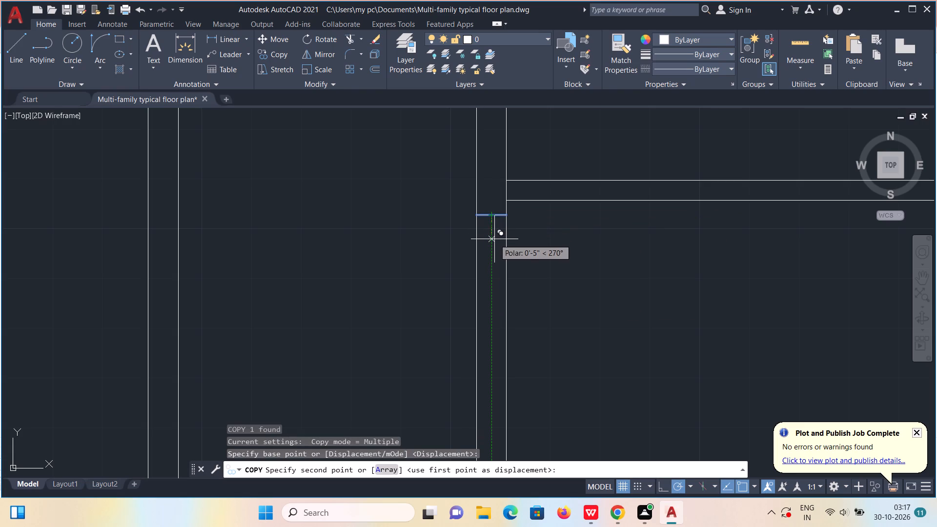
{"action": "type", "text": "3'"}
{"action": "key", "text": "Return"}
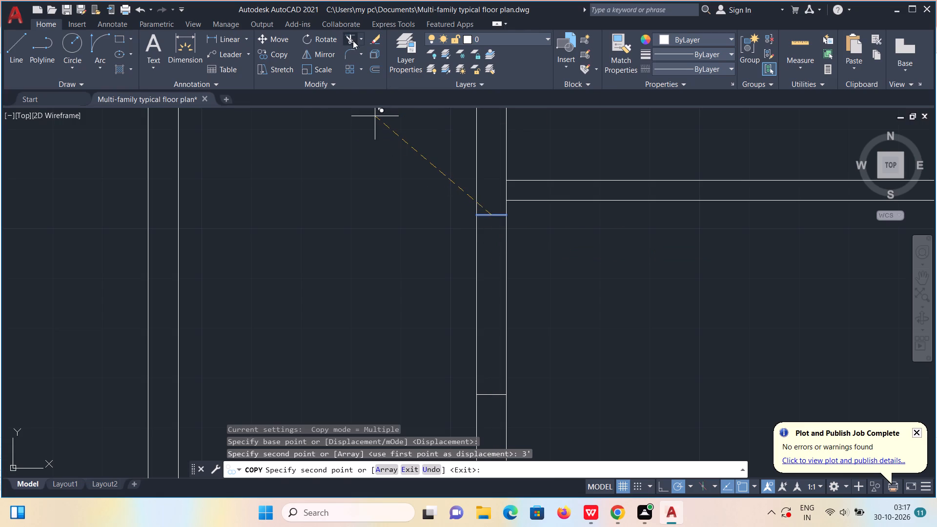
{"action": "left_click", "coordinate": [353, 41]}
{"action": "left_click_drag", "start_coordinate": [442, 278], "coordinate": [534, 287]}
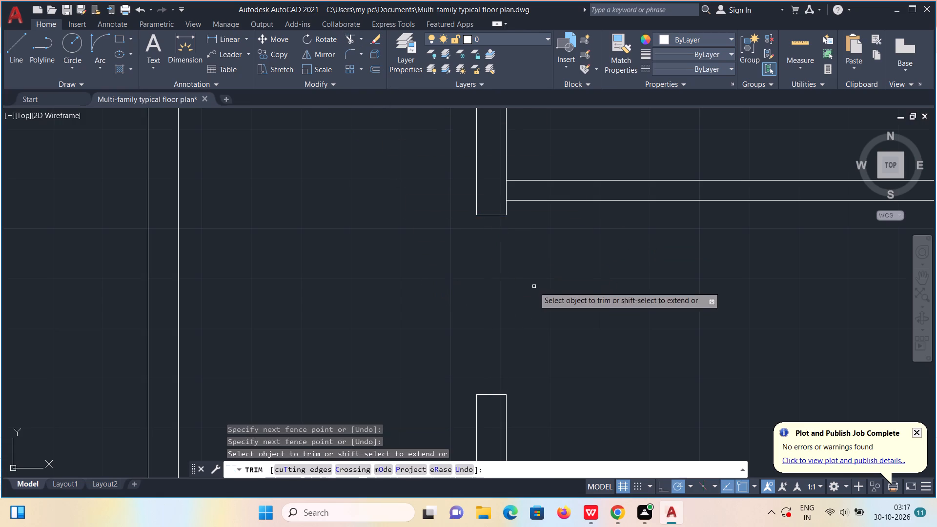
Trim the face segments crossing the junctions where the two partitions east of the corridor meet the corridor's east wall and the room's east wall.
{"action": "scroll", "coordinate": [534, 284], "scroll_direction": "down", "scroll_amount": 1}
{"action": "scroll", "coordinate": [512, 236], "scroll_direction": "up", "scroll_amount": 2}
{"action": "left_click_drag", "start_coordinate": [513, 219], "coordinate": [533, 215]}
{"action": "scroll", "coordinate": [534, 212], "scroll_direction": "down", "scroll_amount": 3}
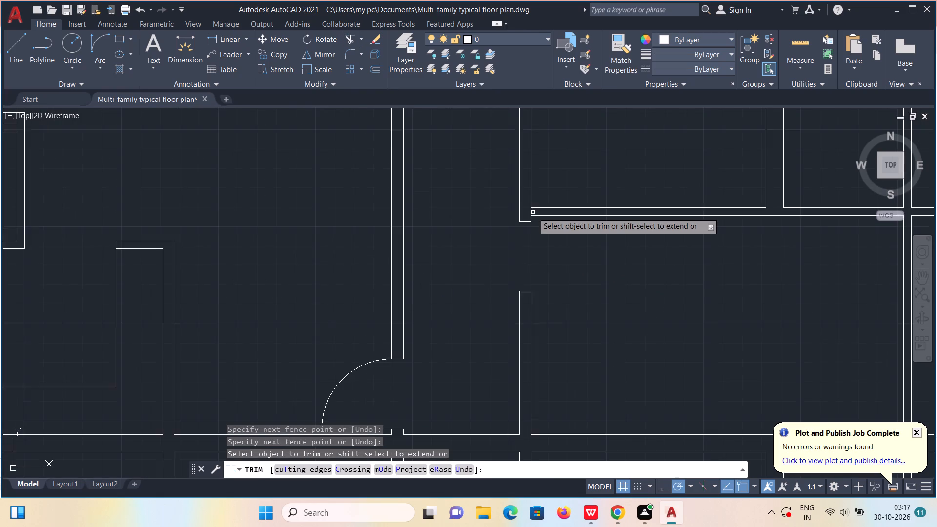
{"action": "scroll", "coordinate": [533, 212], "scroll_direction": "down", "scroll_amount": 3}
{"action": "middle_click_drag", "start_coordinate": [546, 191], "coordinate": [521, 312]}
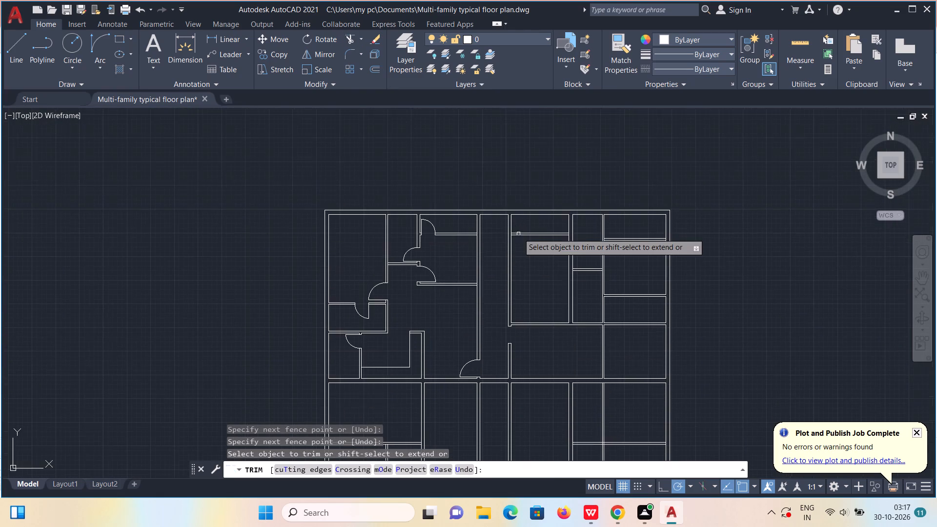
{"action": "scroll", "coordinate": [513, 239], "scroll_direction": "up", "scroll_amount": 6}
{"action": "left_click_drag", "start_coordinate": [476, 156], "coordinate": [497, 152]}
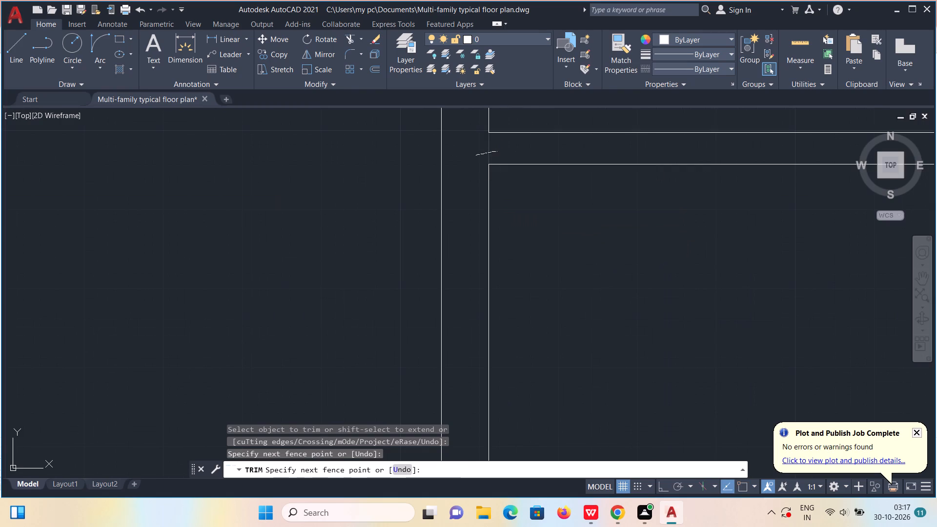
{"action": "scroll", "coordinate": [497, 152], "scroll_direction": "down", "scroll_amount": 4}
{"action": "scroll", "coordinate": [646, 155], "scroll_direction": "up", "scroll_amount": 4}
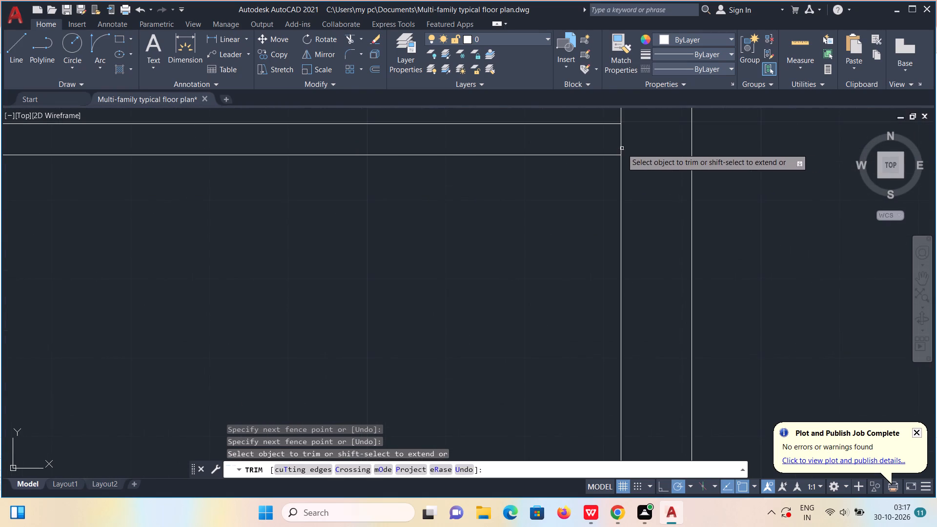
{"action": "left_click_drag", "start_coordinate": [597, 146], "coordinate": [630, 147]}
{"action": "scroll", "coordinate": [630, 147], "scroll_direction": "down", "scroll_amount": 7}
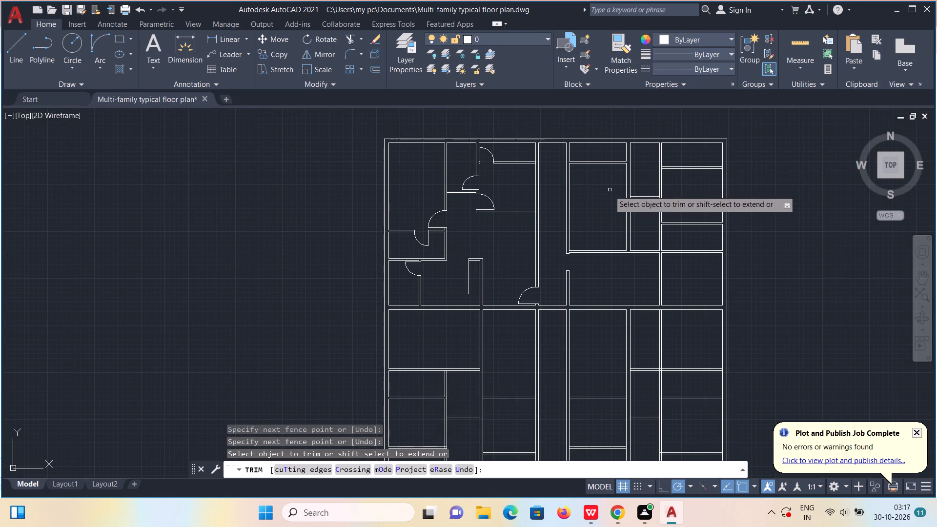
{"action": "middle_click_drag", "start_coordinate": [601, 195], "coordinate": [562, 173]}
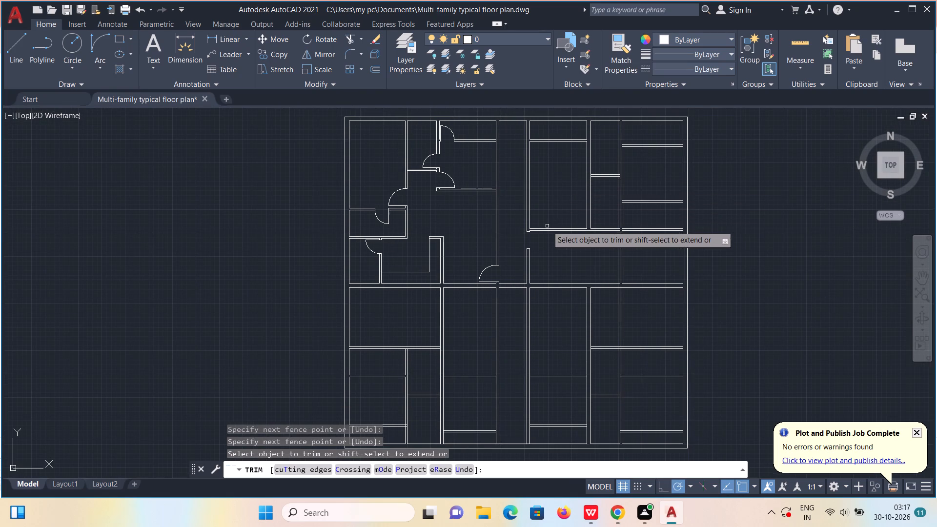
{"action": "scroll", "coordinate": [543, 229], "scroll_direction": "up", "scroll_amount": 4}
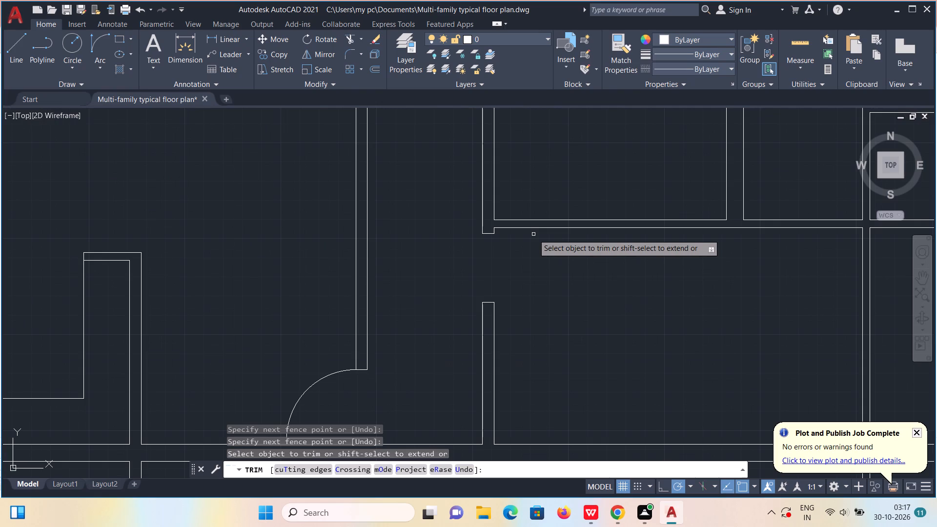
{"action": "key", "text": "Escape"}
Draw a 3' door leaf line east from the north jamb of the corridor's east wall doorway.
{"action": "key", "text": "l"}
{"action": "key", "text": "Return"}
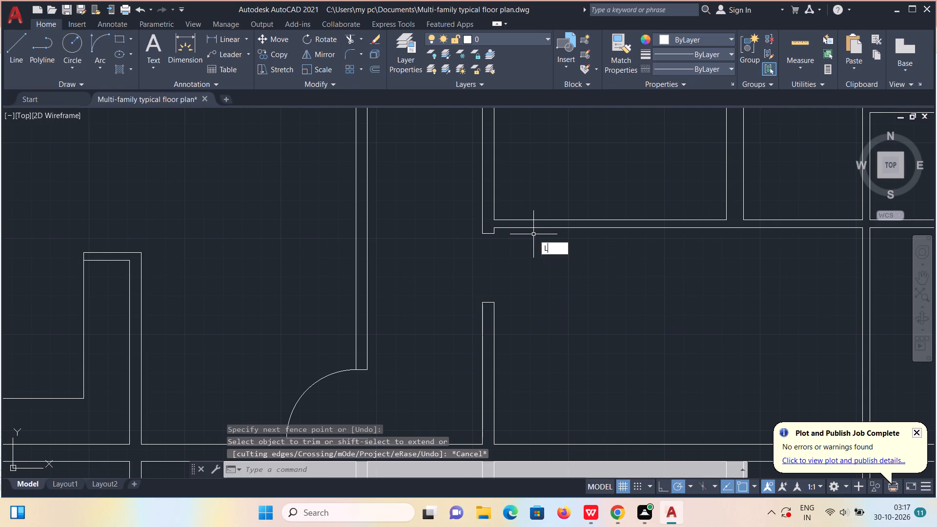
{"action": "left_click", "coordinate": [497, 234]}
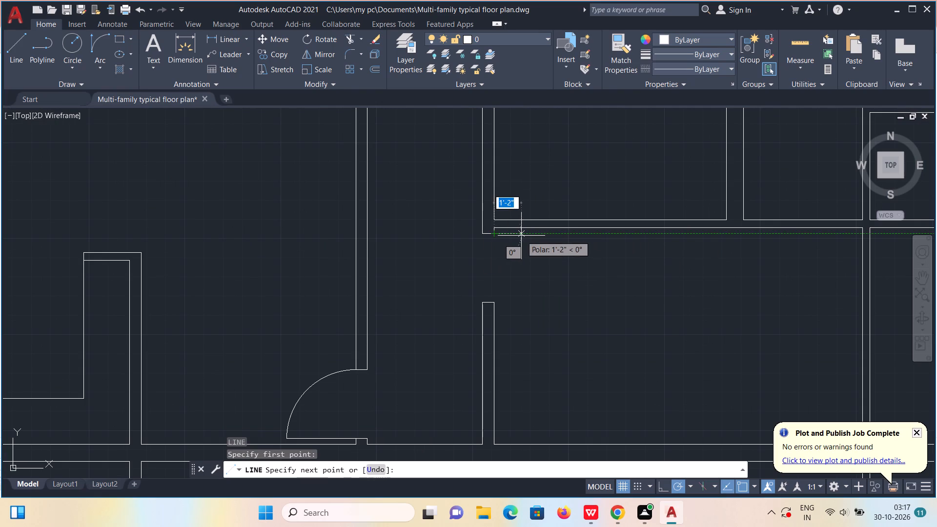
{"action": "type", "text": "3'"}
{"action": "key", "text": "Return"}
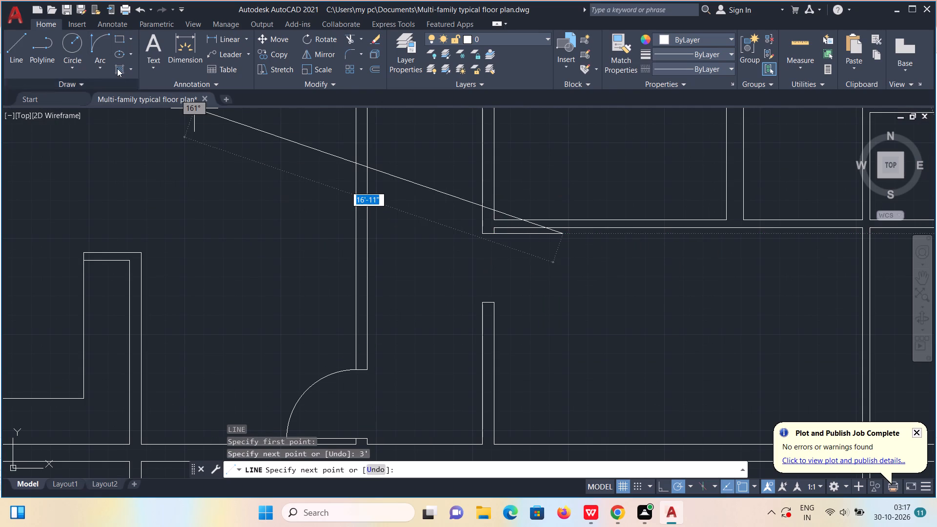
Draw the quarter-circle swing arc from the doorway's south jamb to the leaf's east end.
{"action": "left_click", "coordinate": [96, 42]}
{"action": "left_click", "coordinate": [495, 304]}
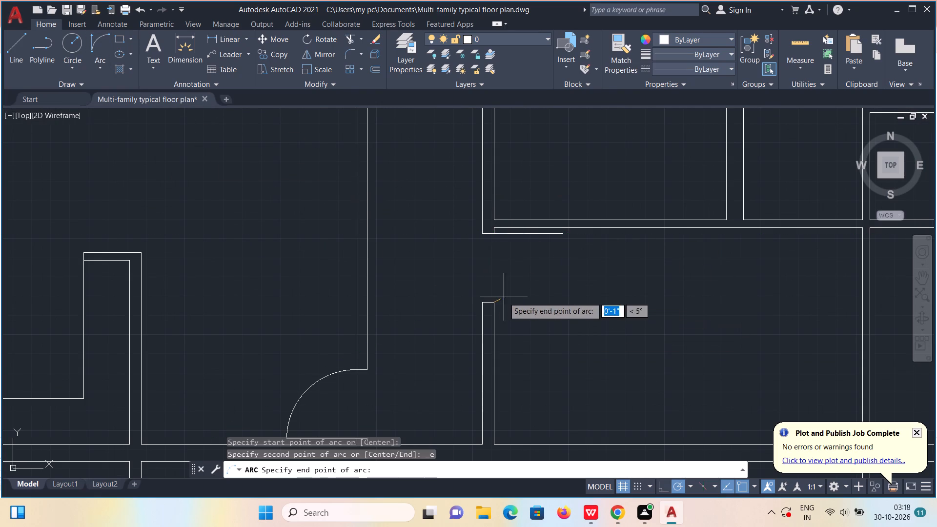
{"action": "left_click", "coordinate": [565, 236]}
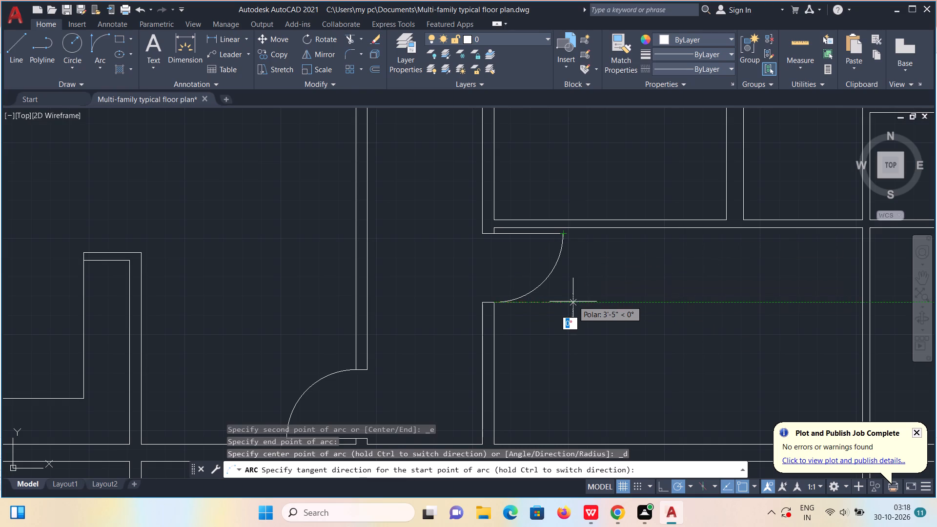
{"action": "left_click", "coordinate": [561, 302]}
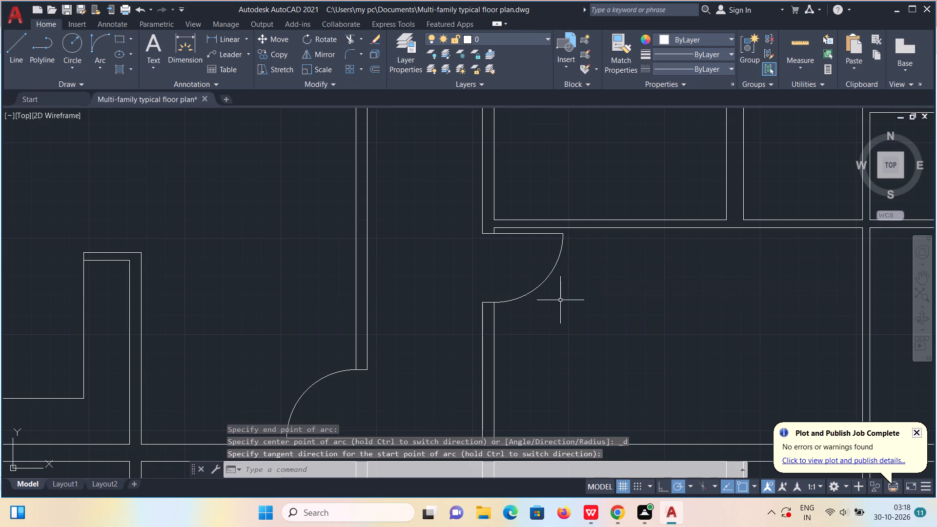
Draw a line across the 9" east wall of the room beside the corridor, level with the north face of the partition at its south end.
{"action": "scroll", "coordinate": [562, 294], "scroll_direction": "down", "scroll_amount": 3}
{"action": "scroll", "coordinate": [604, 264], "scroll_direction": "up", "scroll_amount": 1}
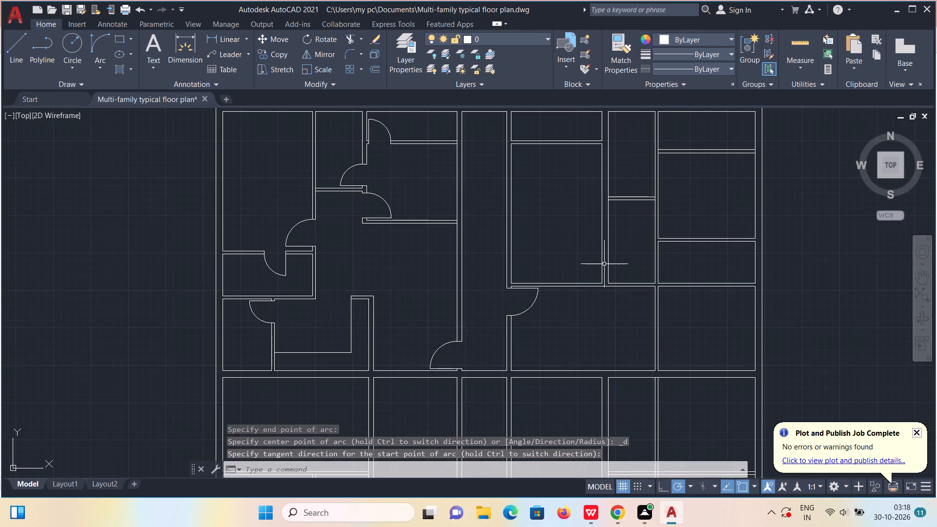
{"action": "scroll", "coordinate": [604, 264], "scroll_direction": "up", "scroll_amount": 1}
{"action": "middle_click_drag", "start_coordinate": [605, 270], "coordinate": [571, 281]}
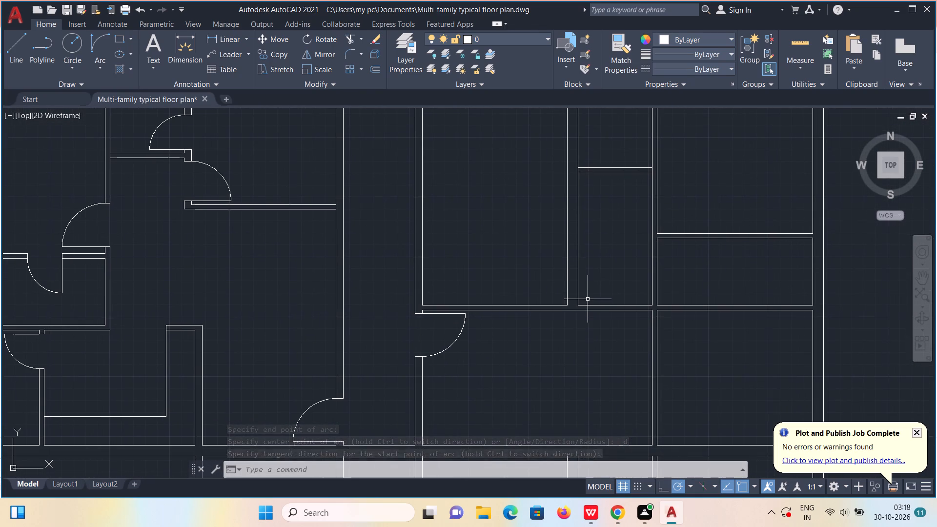
{"action": "key", "text": "l"}
{"action": "key", "text": "Return"}
{"action": "scroll", "coordinate": [588, 301], "scroll_direction": "up", "scroll_amount": 2}
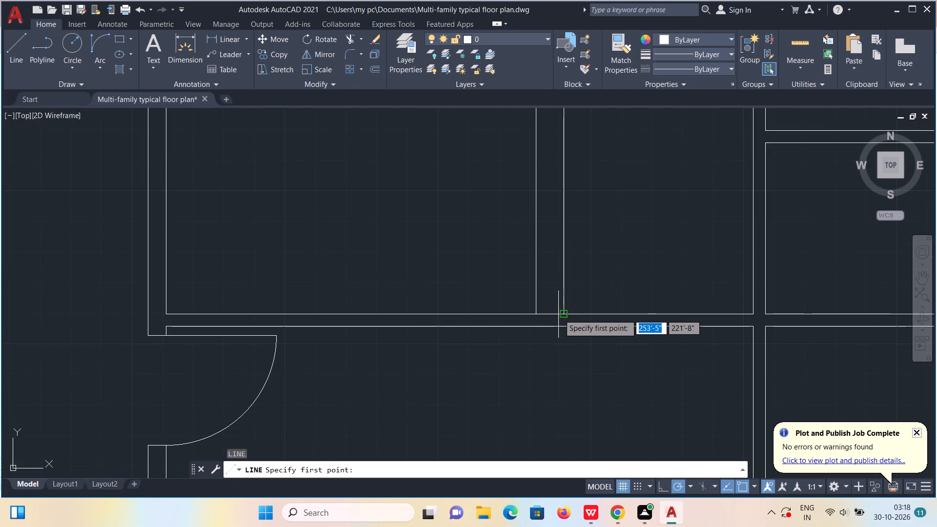
{"action": "left_click", "coordinate": [563, 313]}
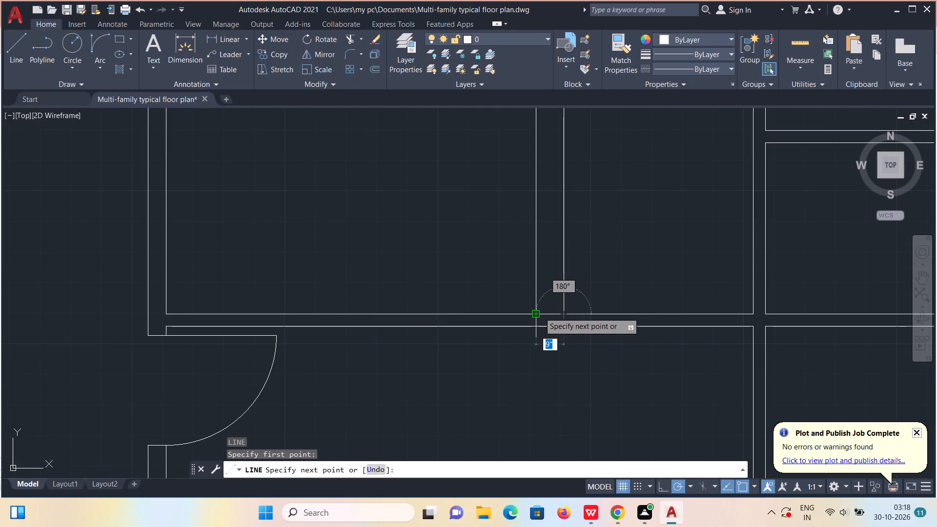
{"action": "left_click", "coordinate": [539, 312]}
{"action": "key", "text": "Escape"}
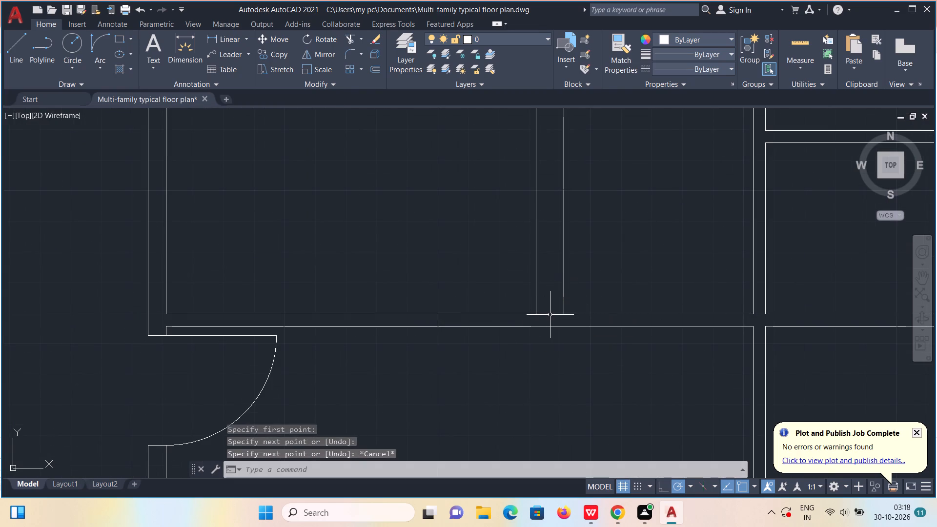
Move the short line across the room's east wall 3" north of the partition.
{"action": "left_click", "coordinate": [550, 315]}
{"action": "key", "text": "m"}
{"action": "key", "text": "Return"}
{"action": "left_click", "coordinate": [550, 314]}
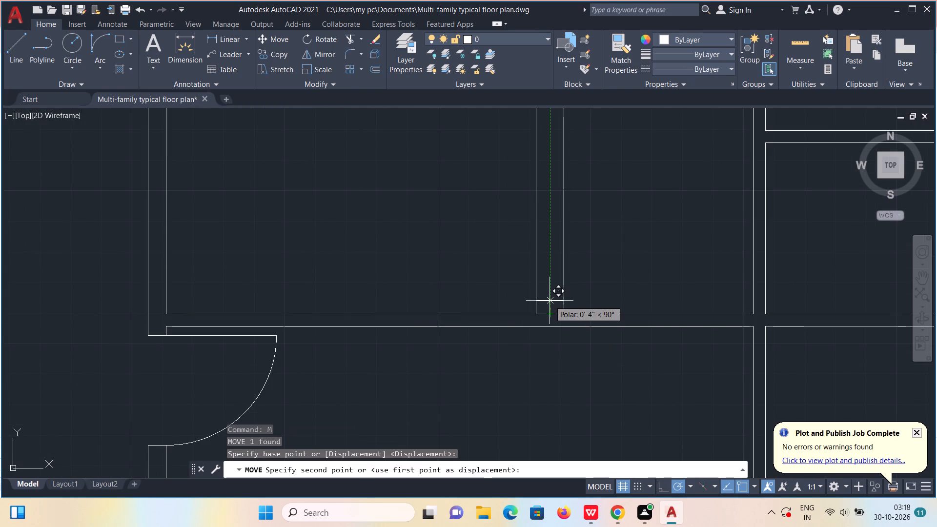
{"action": "type", "text": "3\""}
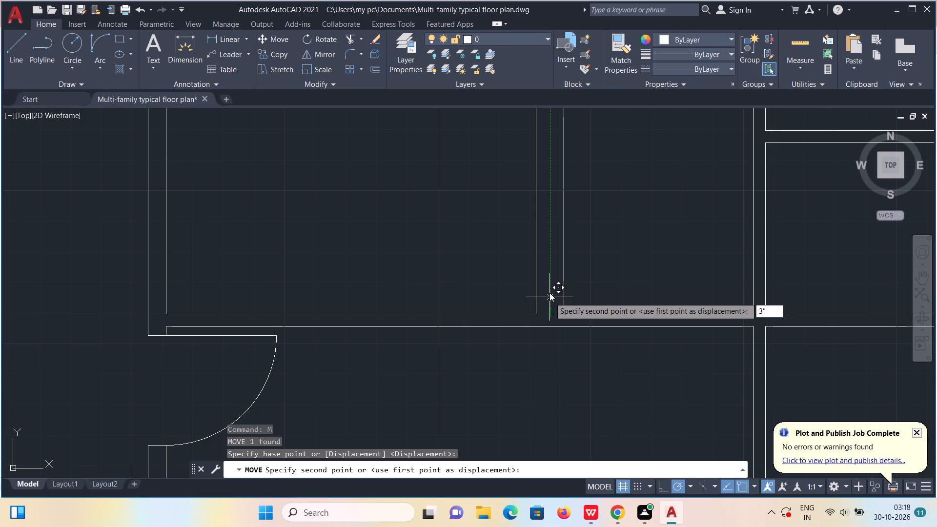
{"action": "key", "text": "Return"}
Copy the jamb line 3' north and trim both wall faces between the two lines to open a doorway in the room's east wall.
{"action": "left_click", "coordinate": [550, 305]}
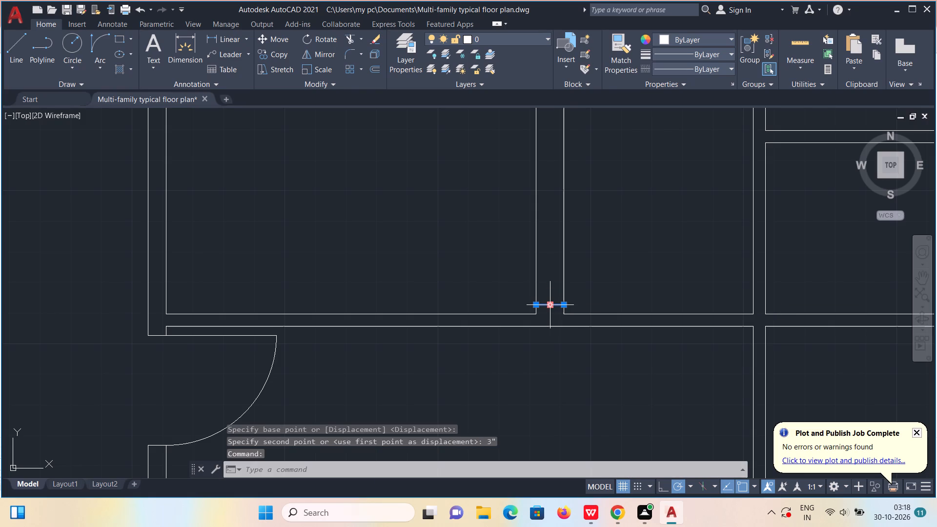
{"action": "type", "text": "co"}
{"action": "key", "text": "Return"}
{"action": "left_click", "coordinate": [550, 305]}
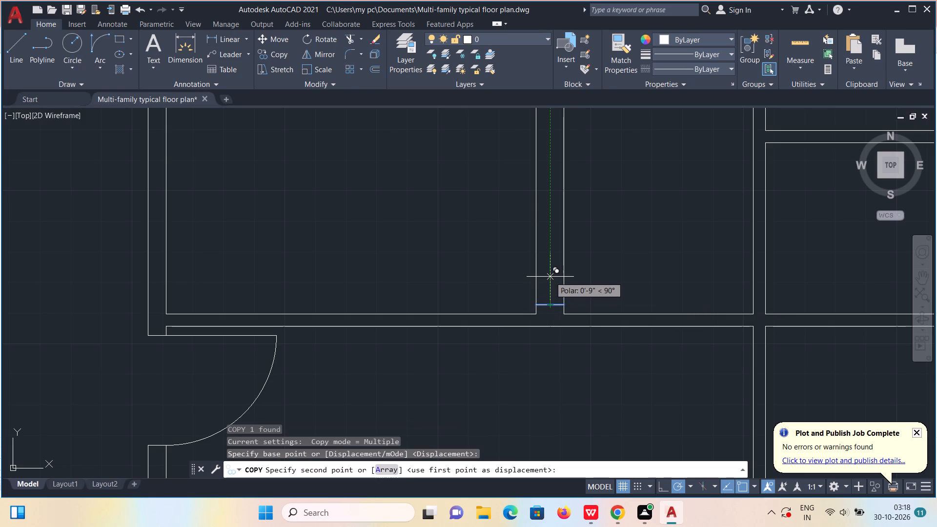
{"action": "type", "text": "3'"}
{"action": "key", "text": "Return"}
{"action": "scroll", "coordinate": [551, 276], "scroll_direction": "down", "scroll_amount": 2}
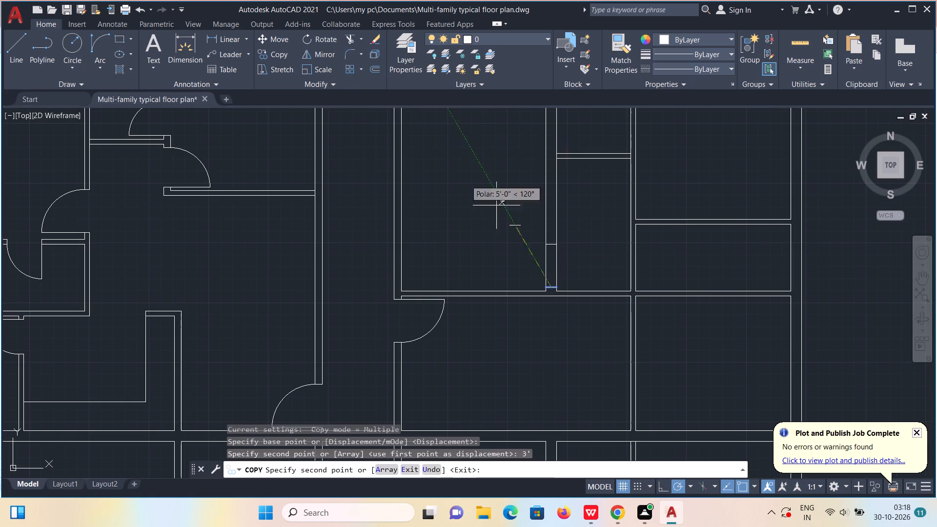
{"action": "left_click", "coordinate": [349, 40]}
{"action": "left_click_drag", "start_coordinate": [530, 252], "coordinate": [530, 255]}
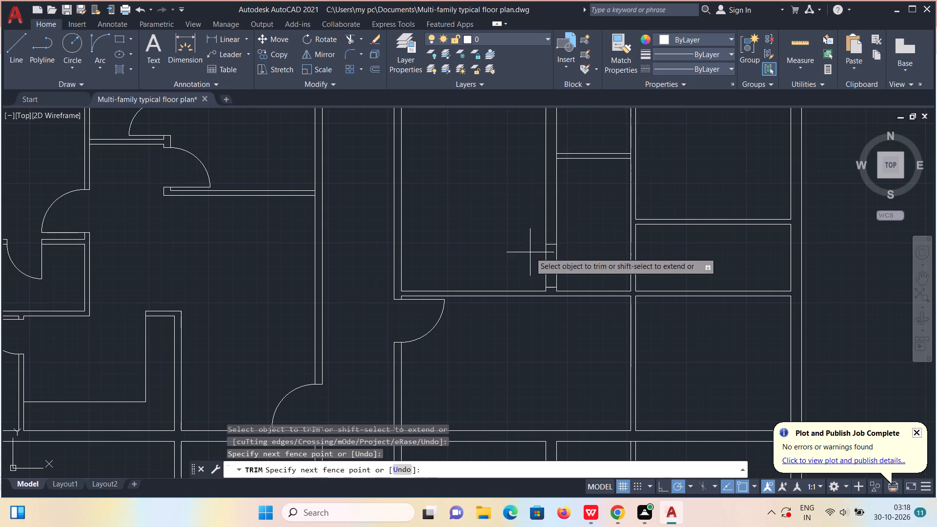
{"action": "left_click_drag", "start_coordinate": [530, 255], "coordinate": [566, 268]}
{"action": "key", "text": "Escape"}
Draw a 3' door leaf line west from the south jamb of the room's east wall doorway.
{"action": "key", "text": "l"}
{"action": "key", "text": "Return"}
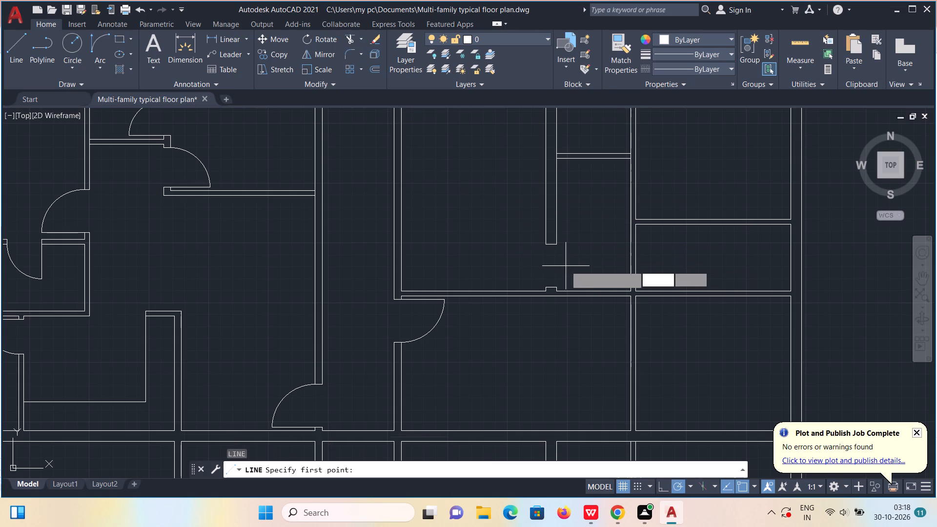
{"action": "scroll", "coordinate": [566, 265], "scroll_direction": "up", "scroll_amount": 2}
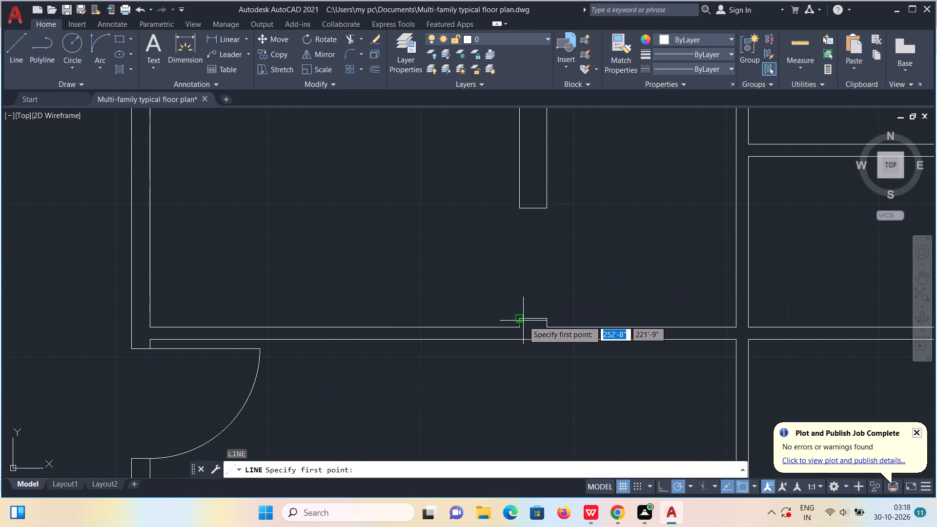
{"action": "left_click", "coordinate": [522, 320]}
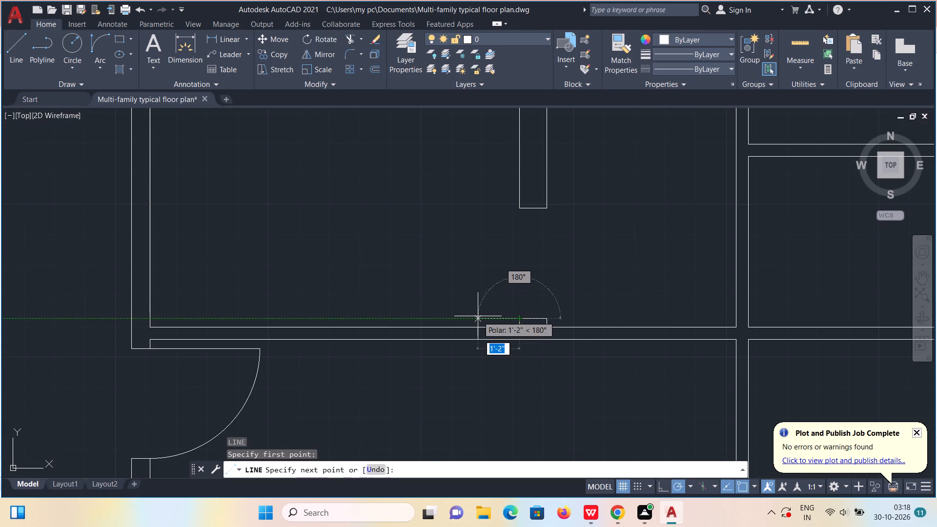
{"action": "type", "text": "3'"}
{"action": "key", "text": "Return"}
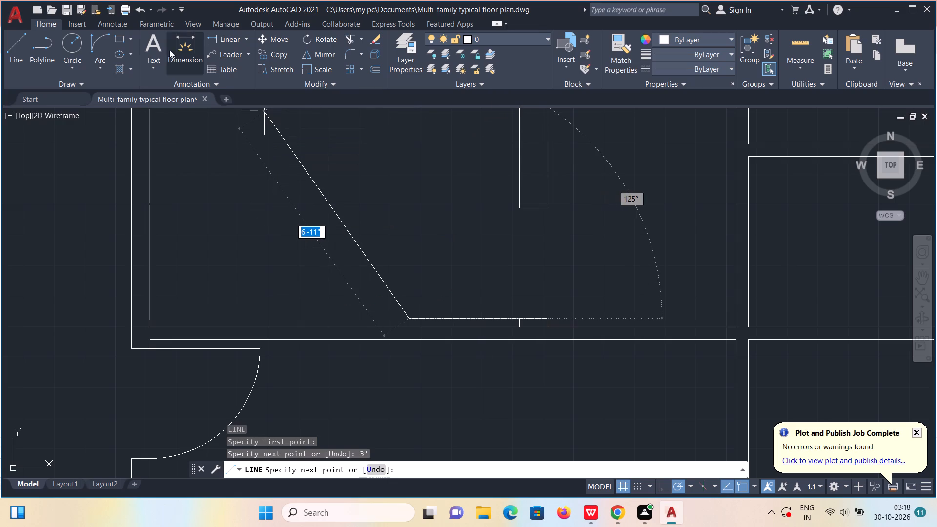
Draw the quarter-circle swing arc from the leaf's west end to the north jamb of the room's east wall doorway.
{"action": "left_click", "coordinate": [89, 44]}
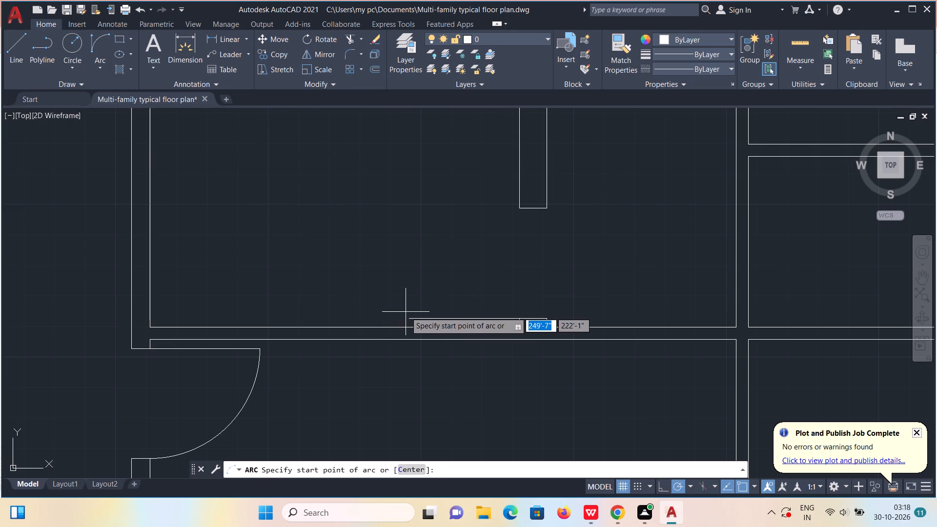
{"action": "left_click", "coordinate": [409, 317]}
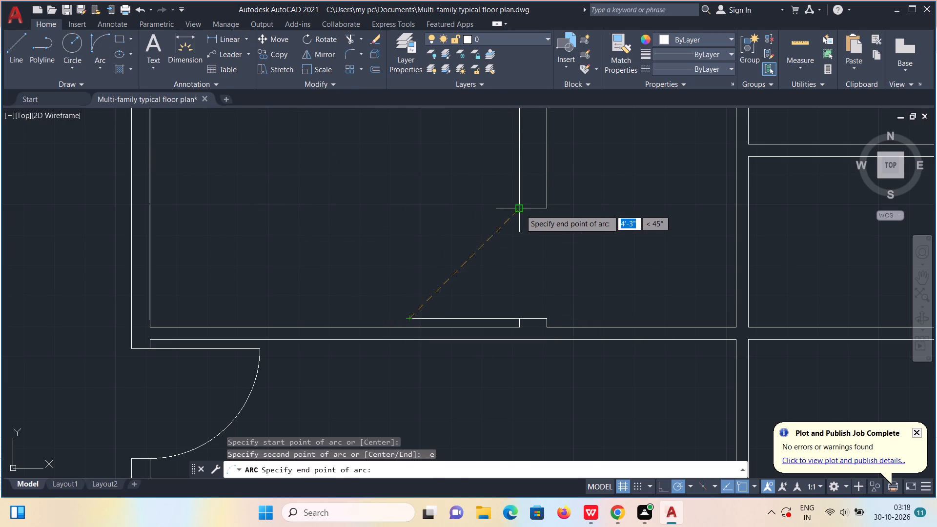
{"action": "left_click", "coordinate": [520, 210]}
{"action": "left_click", "coordinate": [416, 212]}
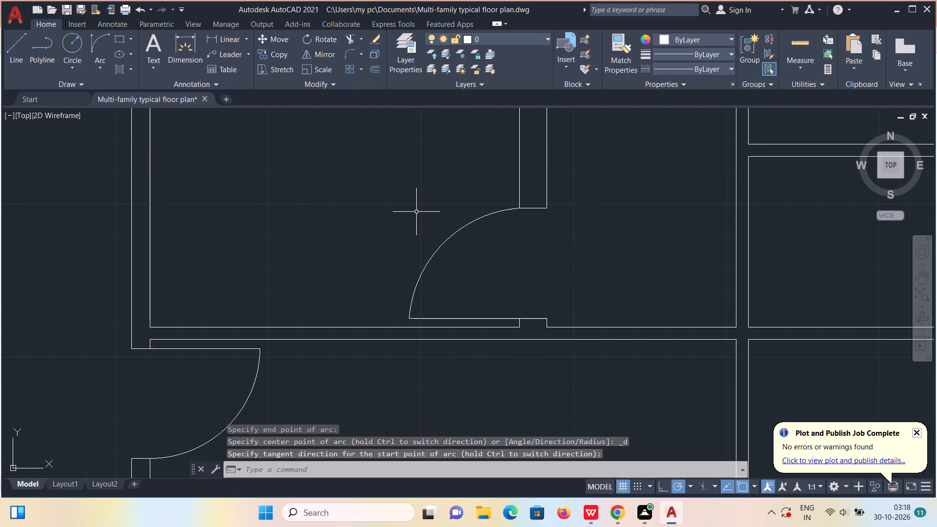
{"action": "scroll", "coordinate": [416, 212], "scroll_direction": "down", "scroll_amount": 4}
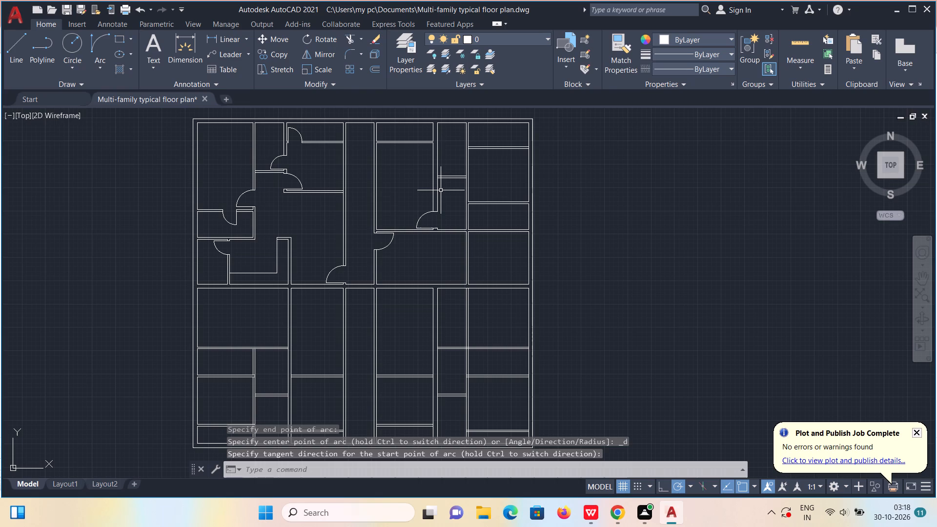
Draw a short 9" line across the room's east wall, level with the north face of the partition east of it.
{"action": "middle_click_drag", "start_coordinate": [435, 193], "coordinate": [455, 235]}
{"action": "scroll", "coordinate": [457, 209], "scroll_direction": "up", "scroll_amount": 2}
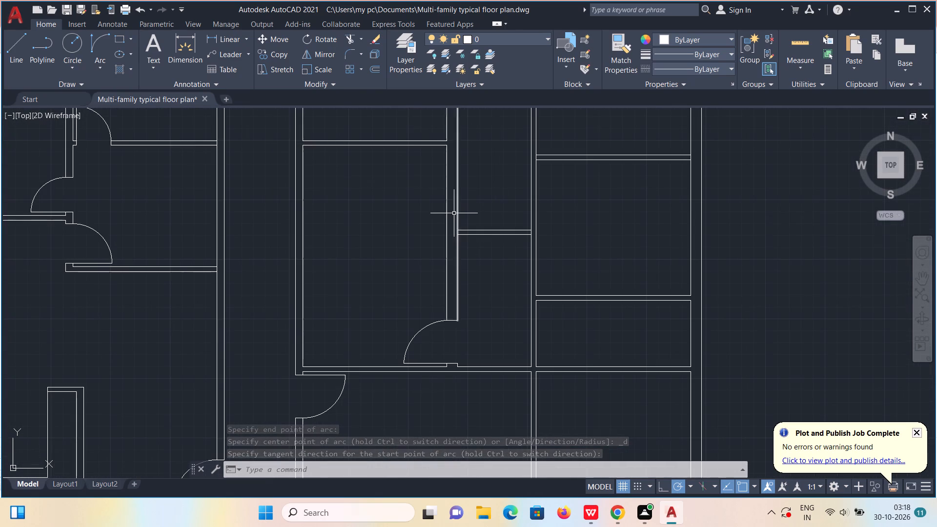
{"action": "key", "text": "l"}
{"action": "key", "text": "Return"}
{"action": "scroll", "coordinate": [454, 213], "scroll_direction": "up", "scroll_amount": 1}
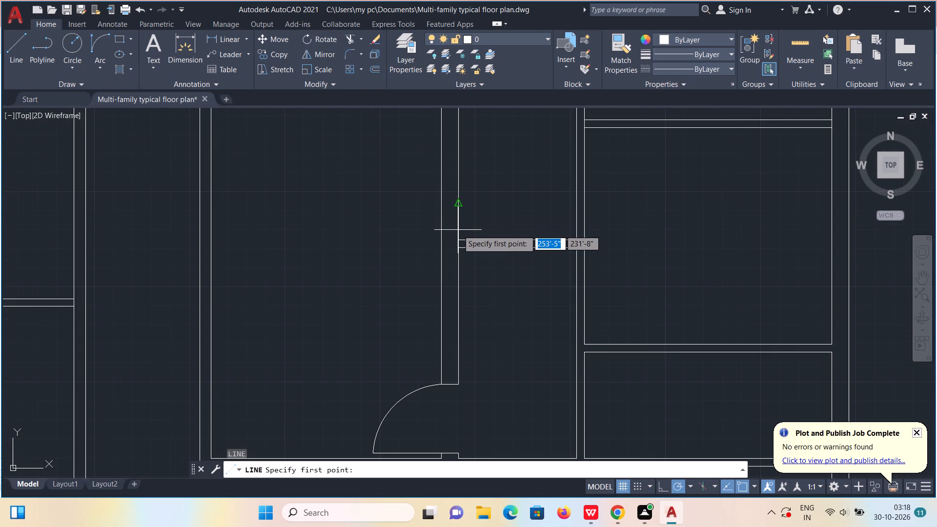
{"action": "left_click", "coordinate": [458, 237]}
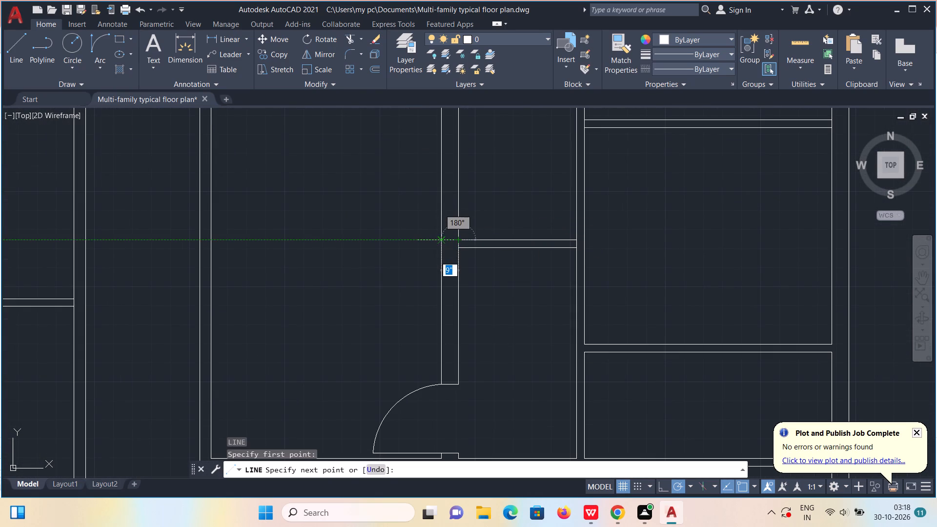
{"action": "left_click", "coordinate": [441, 242]}
{"action": "key", "text": "Escape"}
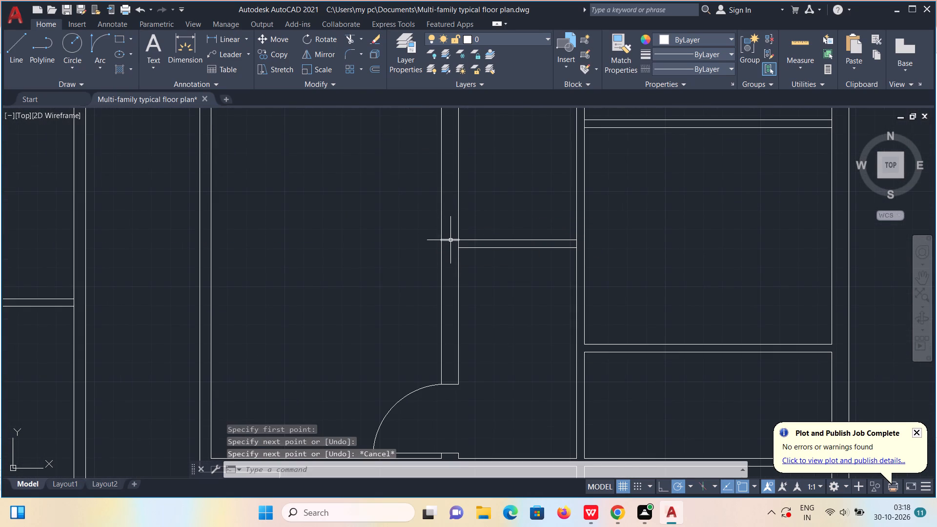
Move the short line across the room's east wall 3" north of the partition face.
{"action": "left_click", "coordinate": [450, 240]}
{"action": "key", "text": "m"}
{"action": "key", "text": "Return"}
{"action": "left_click", "coordinate": [450, 240]}
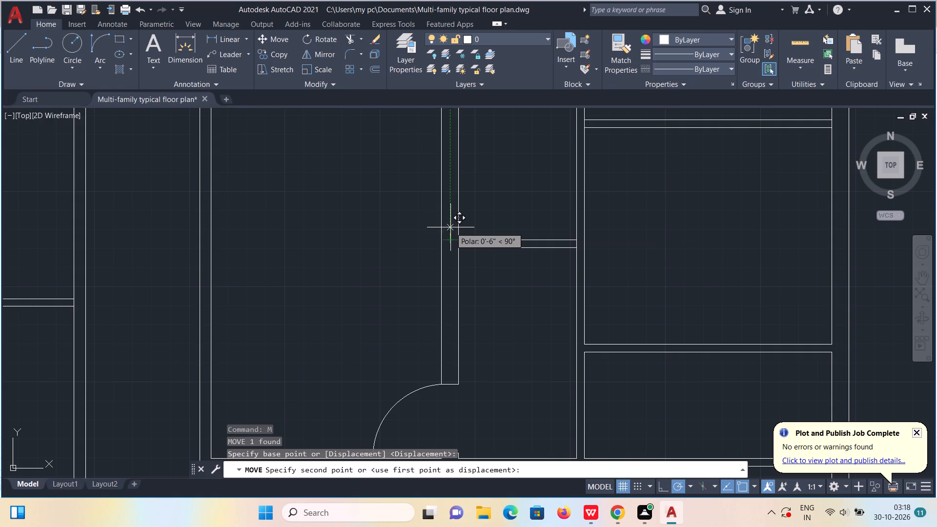
{"action": "key", "text": "3"}
{"action": "key", "text": "shift+quotedbl"}
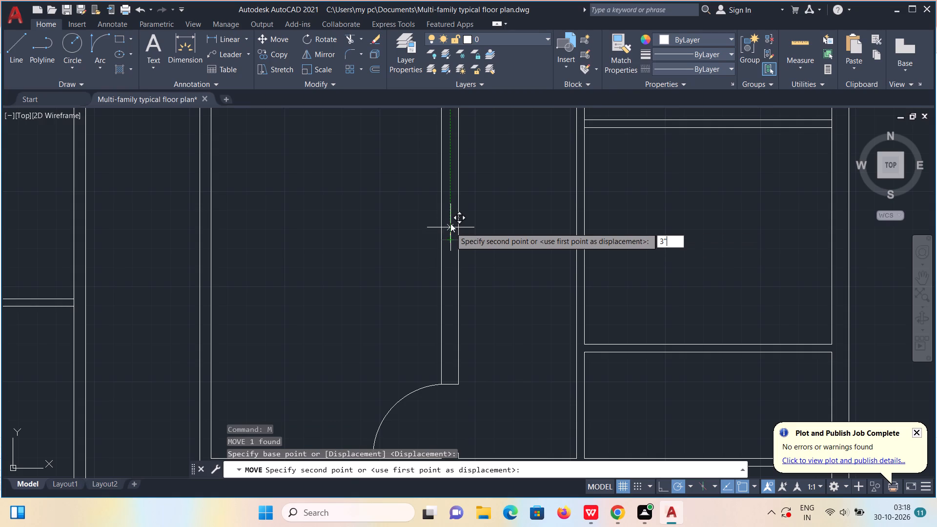
{"action": "key", "text": "Return"}
Copy the jamb line 2'5" north and trim both wall faces between the two lines to open a second doorway.
{"action": "left_click", "coordinate": [450, 233]}
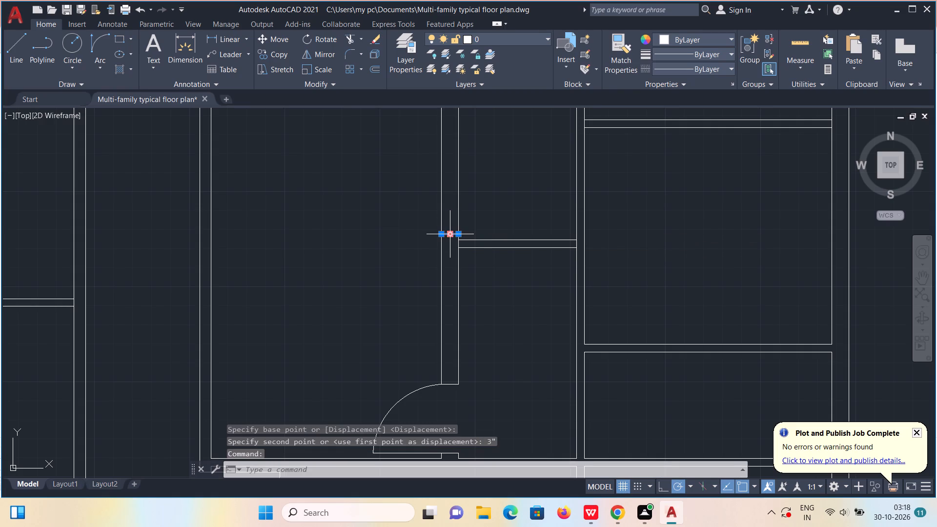
{"action": "type", "text": "co"}
{"action": "key", "text": "Return"}
{"action": "left_click", "coordinate": [450, 231]}
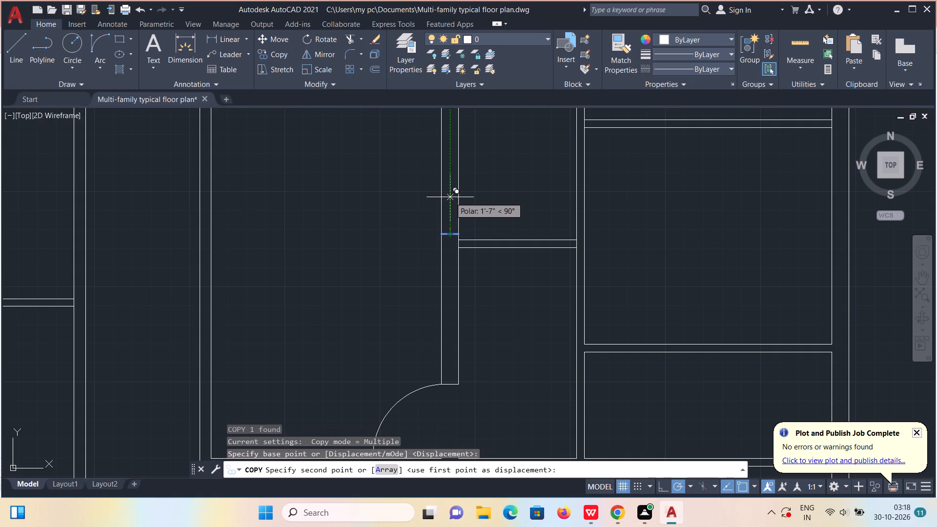
{"action": "type", "text": "2'5\""}
{"action": "key", "text": "Return"}
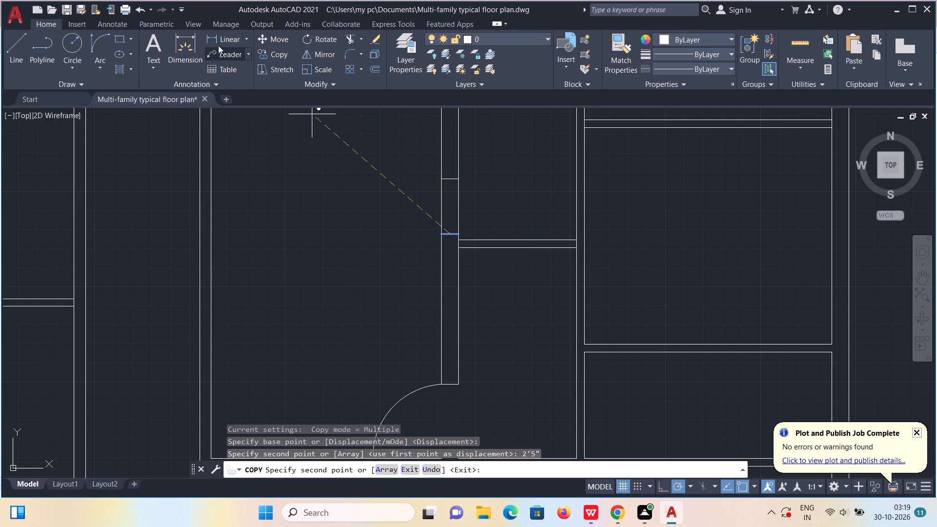
{"action": "left_click", "coordinate": [353, 40]}
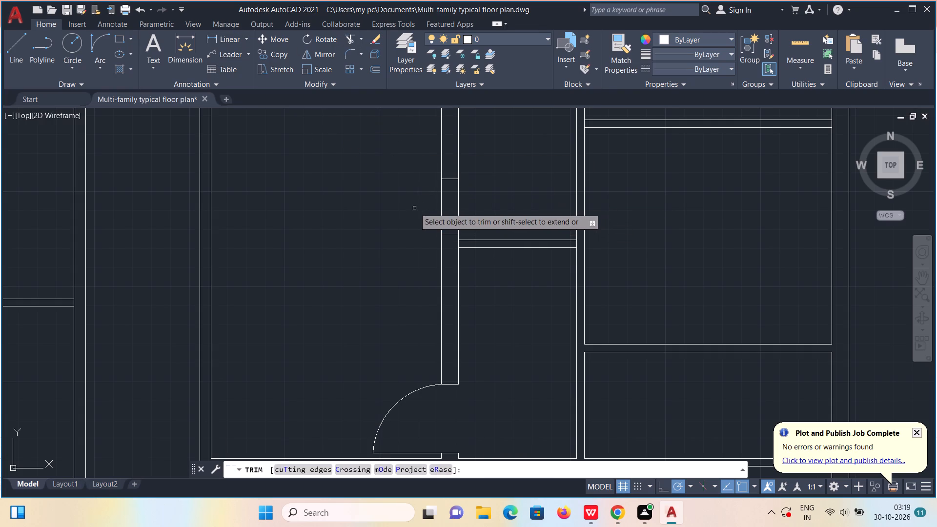
{"action": "left_click_drag", "start_coordinate": [421, 207], "coordinate": [467, 203]}
Trim the wall face lines between the partition's two faces at its west and east ends.
{"action": "scroll", "coordinate": [467, 242], "scroll_direction": "up", "scroll_amount": 3}
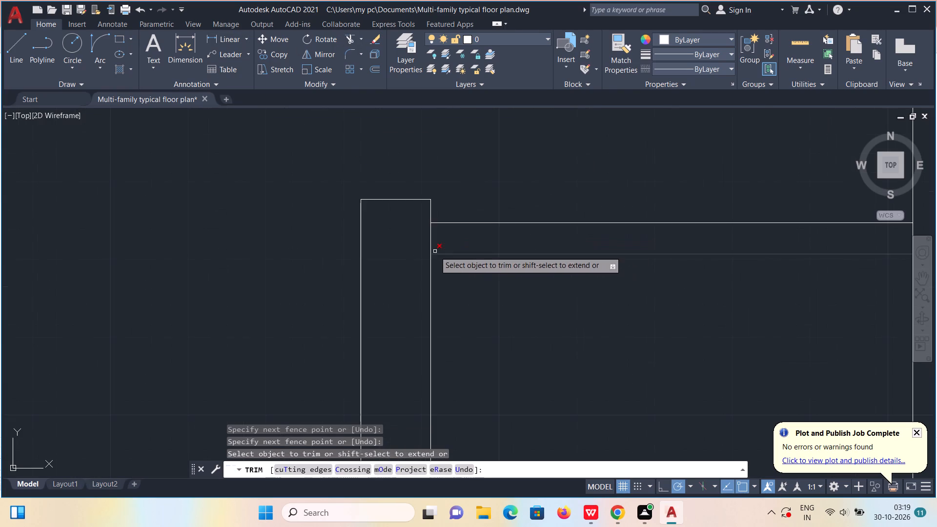
{"action": "left_click_drag", "start_coordinate": [401, 242], "coordinate": [456, 240]}
{"action": "scroll", "coordinate": [455, 238], "scroll_direction": "down", "scroll_amount": 3}
{"action": "scroll", "coordinate": [560, 246], "scroll_direction": "up", "scroll_amount": 3}
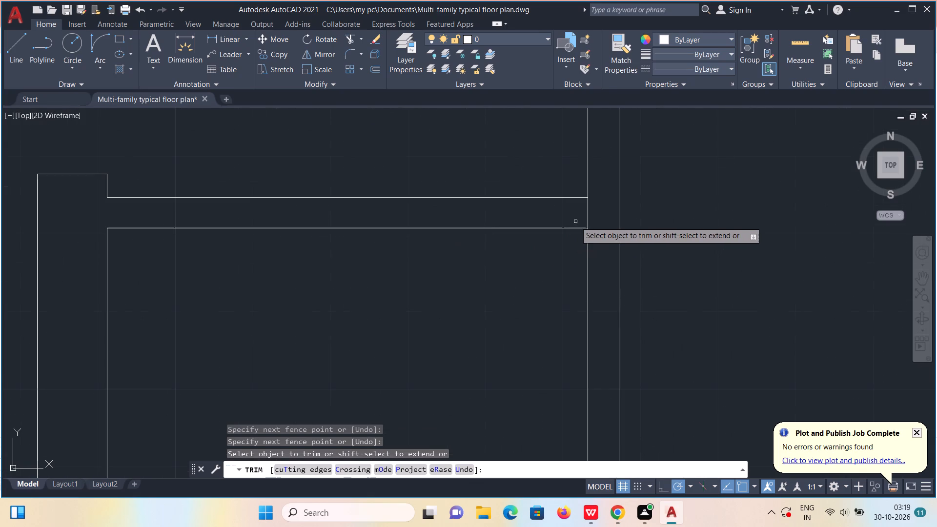
{"action": "left_click_drag", "start_coordinate": [578, 212], "coordinate": [591, 216]}
{"action": "scroll", "coordinate": [592, 214], "scroll_direction": "down", "scroll_amount": 3}
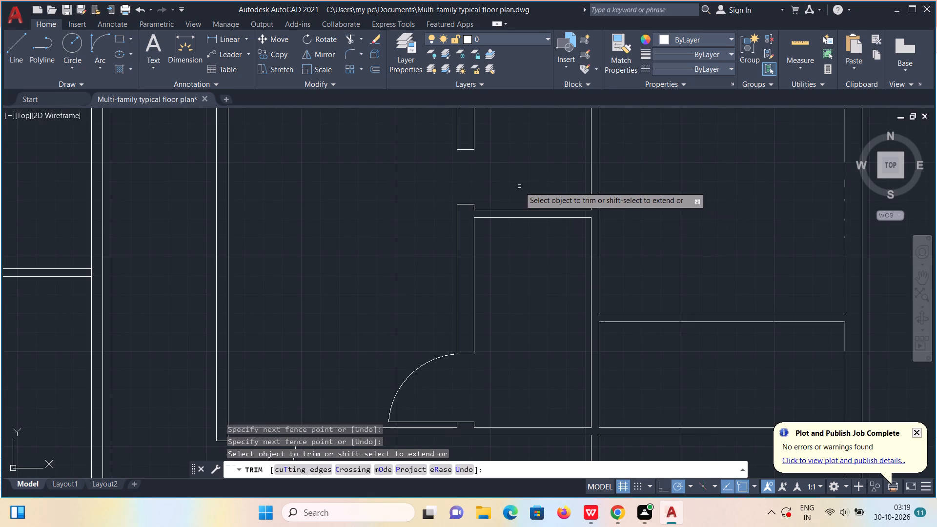
{"action": "key", "text": "Escape"}
Draw a 2'5" door leaf line east from the south jamb of the new doorway north of the partition.
{"action": "key", "text": "l"}
{"action": "key", "text": "Return"}
{"action": "scroll", "coordinate": [509, 193], "scroll_direction": "up", "scroll_amount": 2}
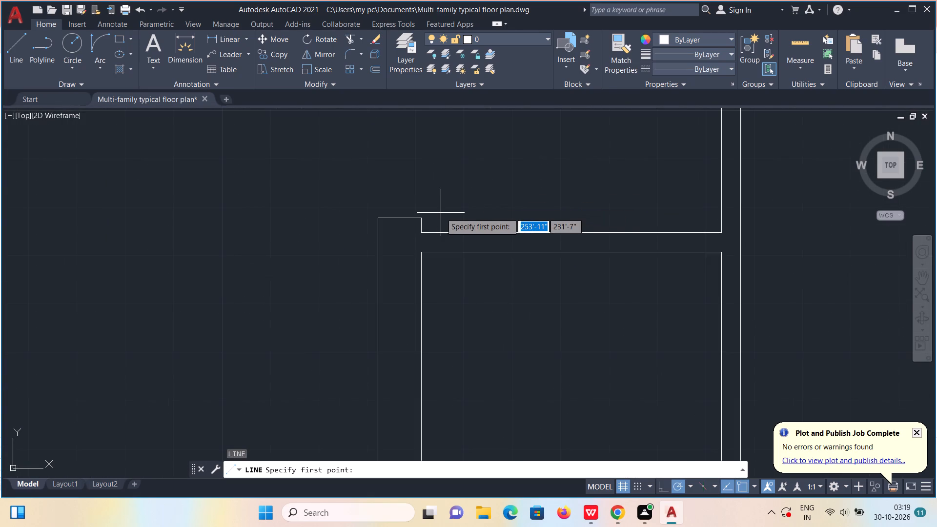
{"action": "left_click", "coordinate": [421, 219]}
{"action": "type", "text": "2'5"}
{"action": "key", "text": "shift+quotedbl"}
{"action": "key", "text": "Return"}
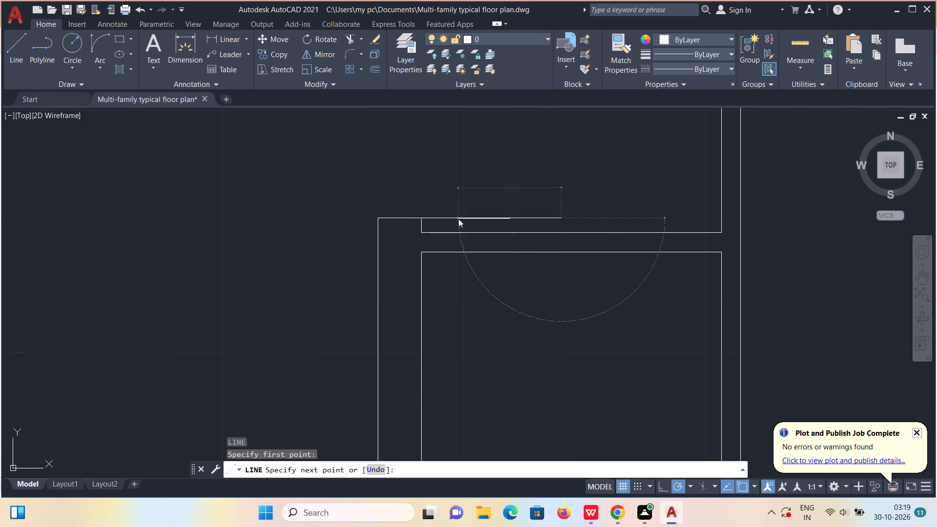
Draw the quarter-circle swing arc between the doorway's north jamb and the east end of the 2'5" leaf.
{"action": "left_click", "coordinate": [98, 42]}
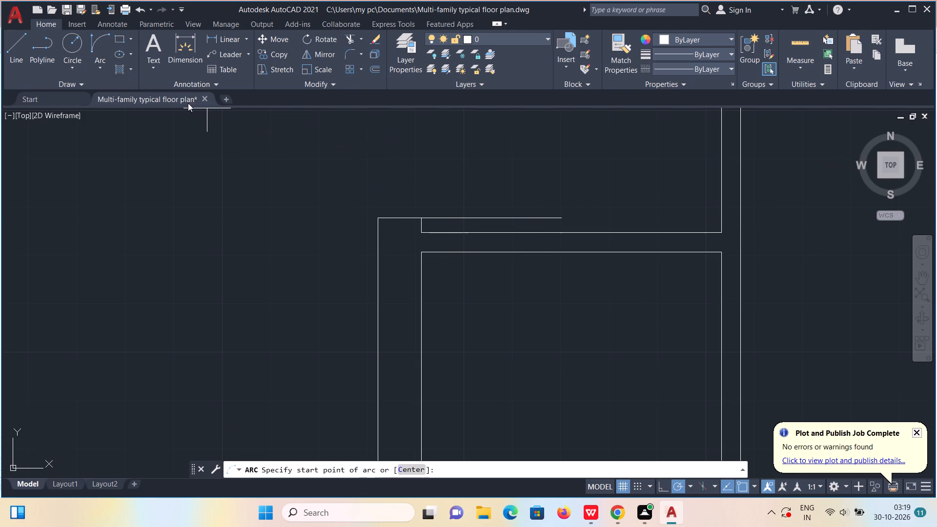
{"action": "scroll", "coordinate": [279, 149], "scroll_direction": "down", "scroll_amount": 2}
{"action": "middle_click_drag", "start_coordinate": [329, 181], "coordinate": [330, 255]}
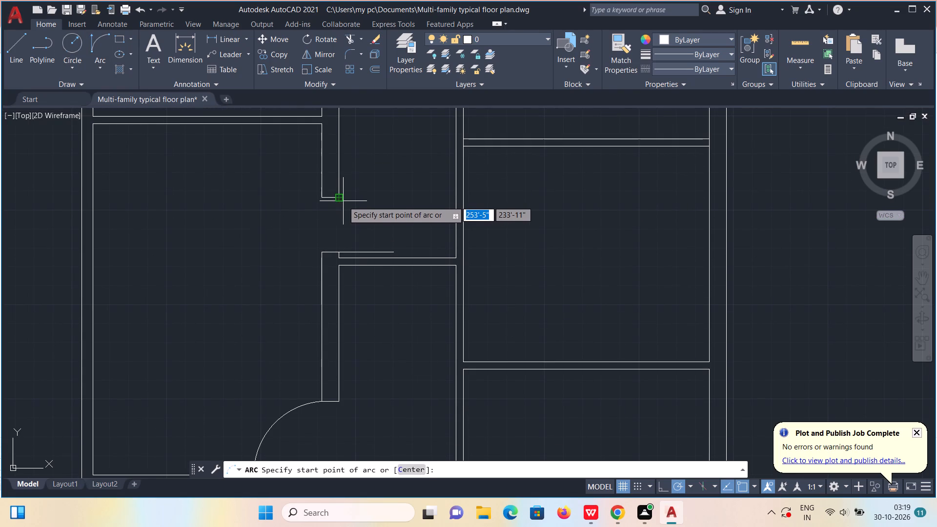
{"action": "left_click", "coordinate": [340, 197]}
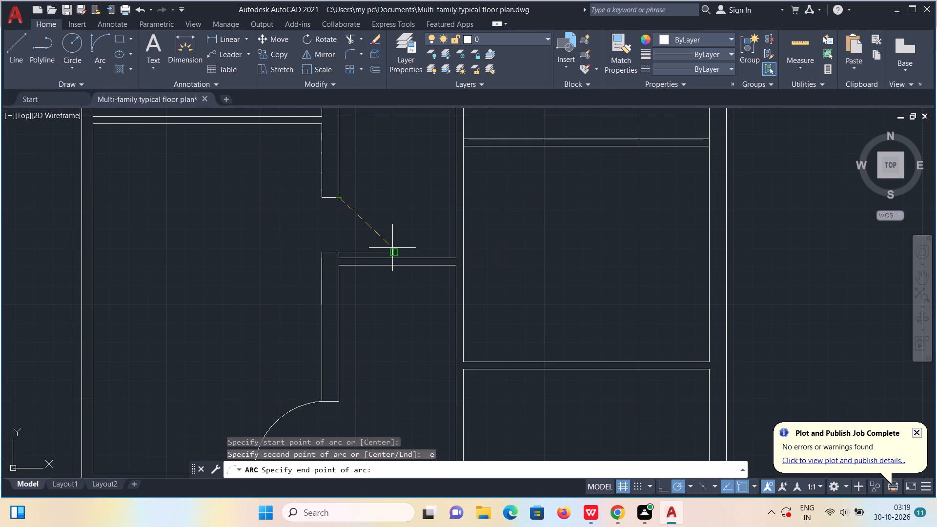
{"action": "left_click", "coordinate": [392, 252]}
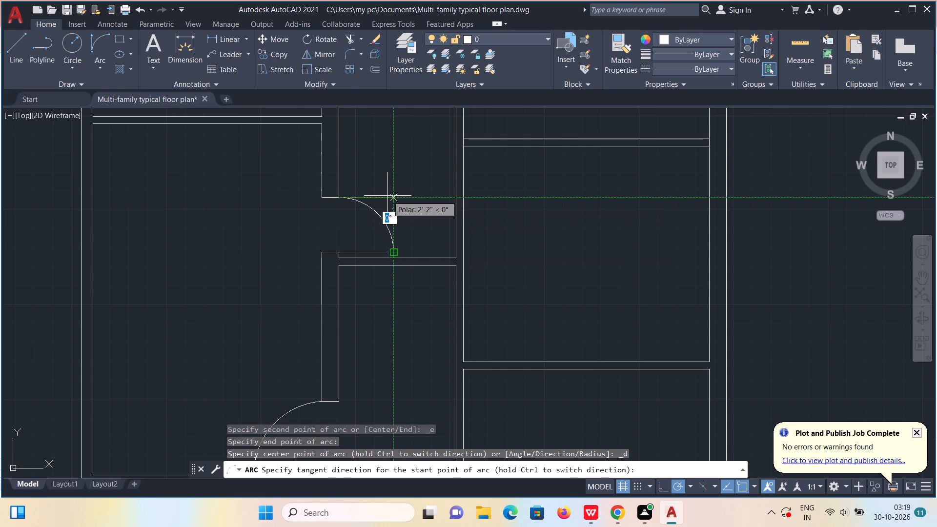
{"action": "left_click", "coordinate": [387, 196]}
{"action": "scroll", "coordinate": [388, 196], "scroll_direction": "down", "scroll_amount": 2}
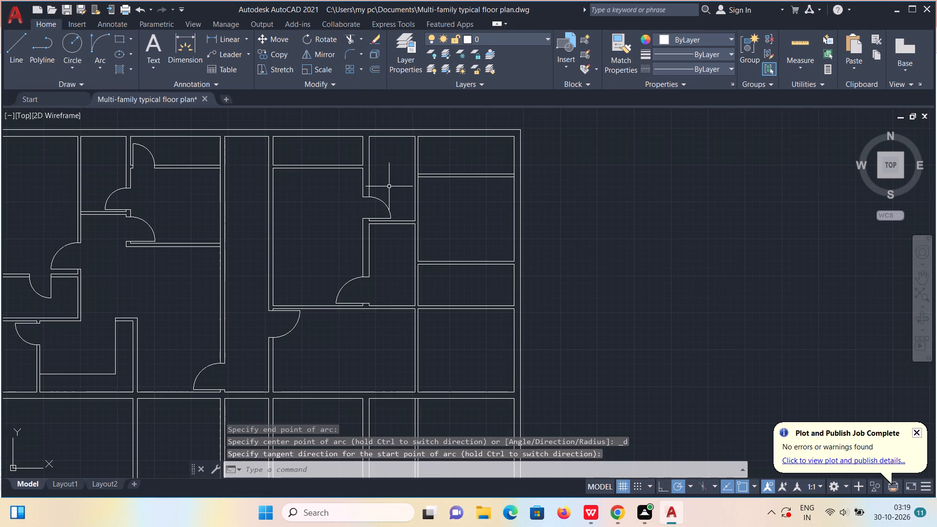
Draw a short line across the west end of the partition along the room's north side, joining its two faces.
{"action": "middle_click_drag", "start_coordinate": [409, 241], "coordinate": [511, 299]}
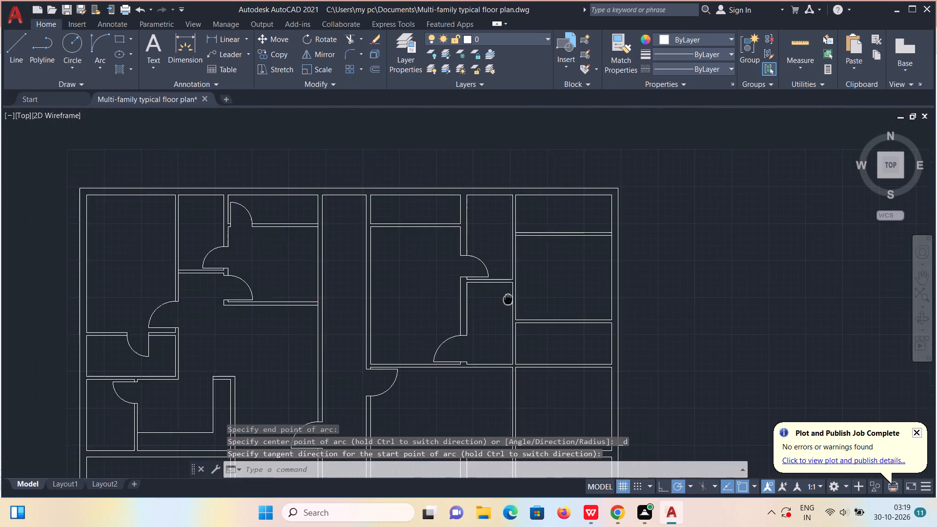
{"action": "middle_click_drag", "start_coordinate": [511, 299], "coordinate": [566, 289]}
{"action": "scroll", "coordinate": [441, 223], "scroll_direction": "up", "scroll_amount": 1}
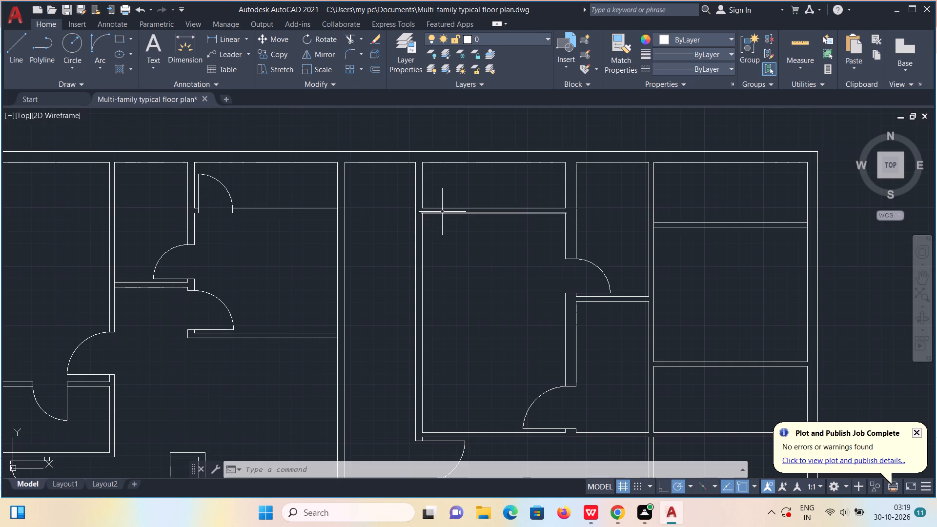
{"action": "key", "text": "l"}
{"action": "key", "text": "Return"}
{"action": "scroll", "coordinate": [442, 212], "scroll_direction": "up", "scroll_amount": 1}
{"action": "left_click", "coordinate": [409, 206]}
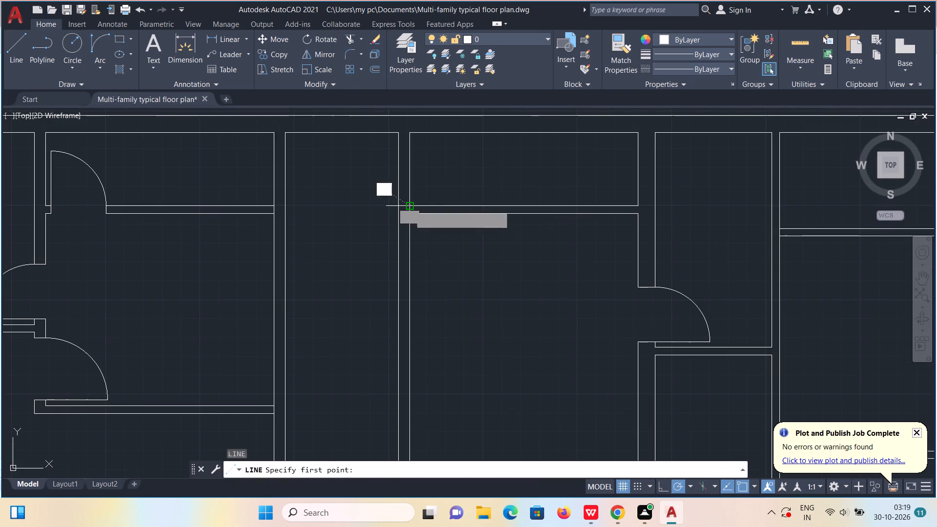
{"action": "scroll", "coordinate": [408, 219], "scroll_direction": "up", "scroll_amount": 3}
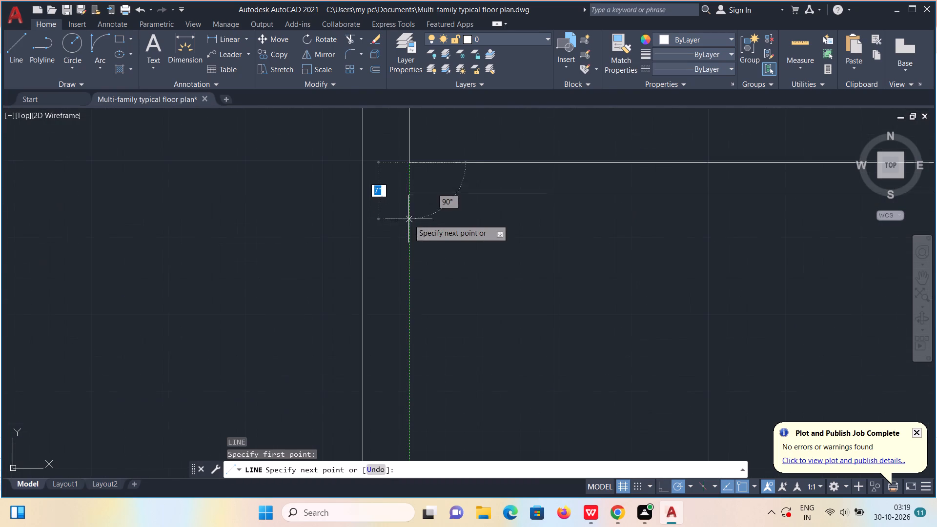
{"action": "left_click", "coordinate": [408, 198]}
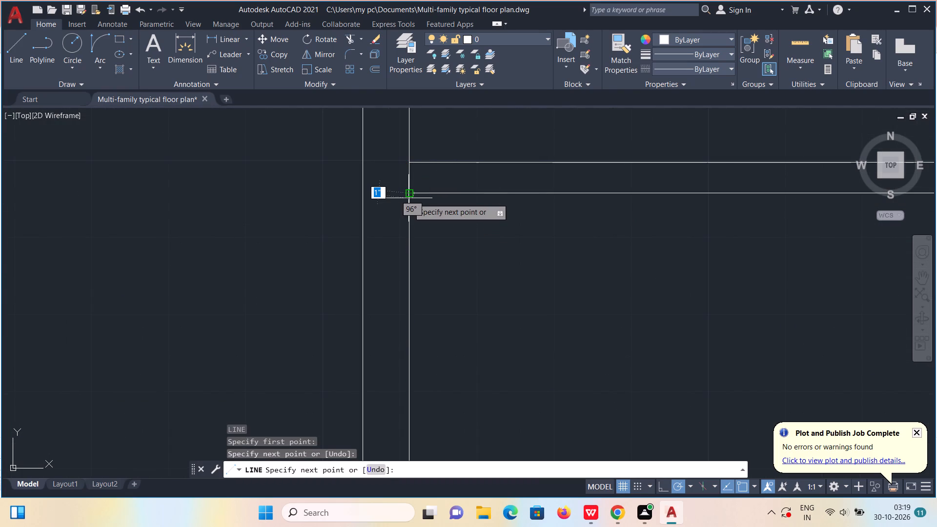
{"action": "key", "text": "Escape"}
Move the short line 3" east along the room's north partition.
{"action": "left_click", "coordinate": [408, 180]}
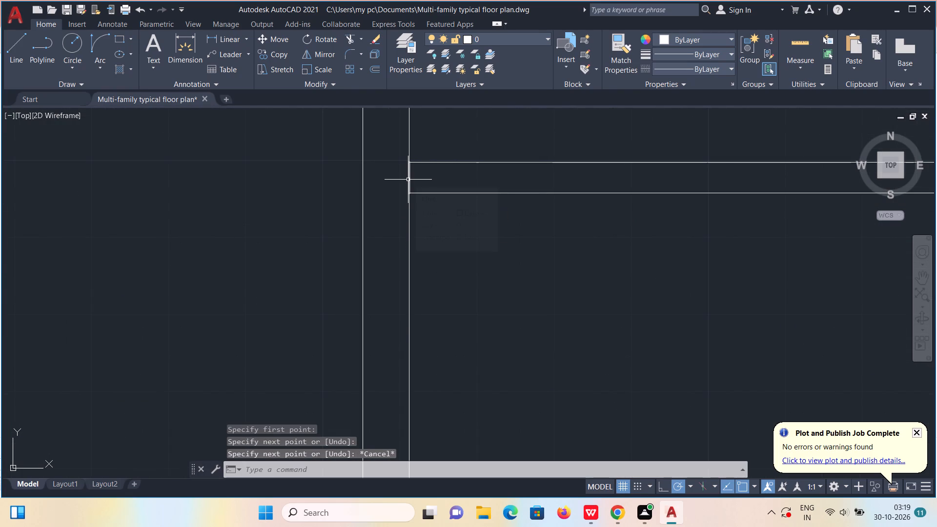
{"action": "key", "text": "m"}
{"action": "key", "text": "Return"}
{"action": "left_click", "coordinate": [408, 180]}
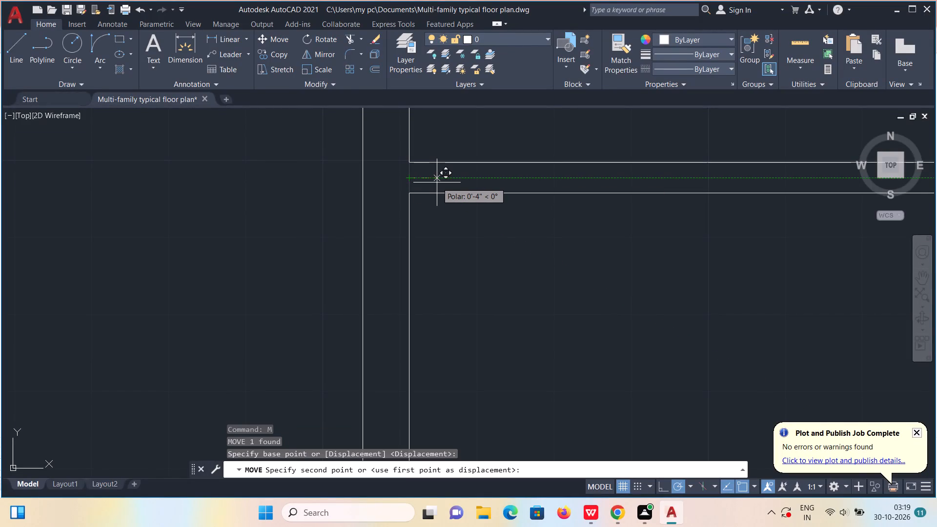
{"action": "key", "text": "3"}
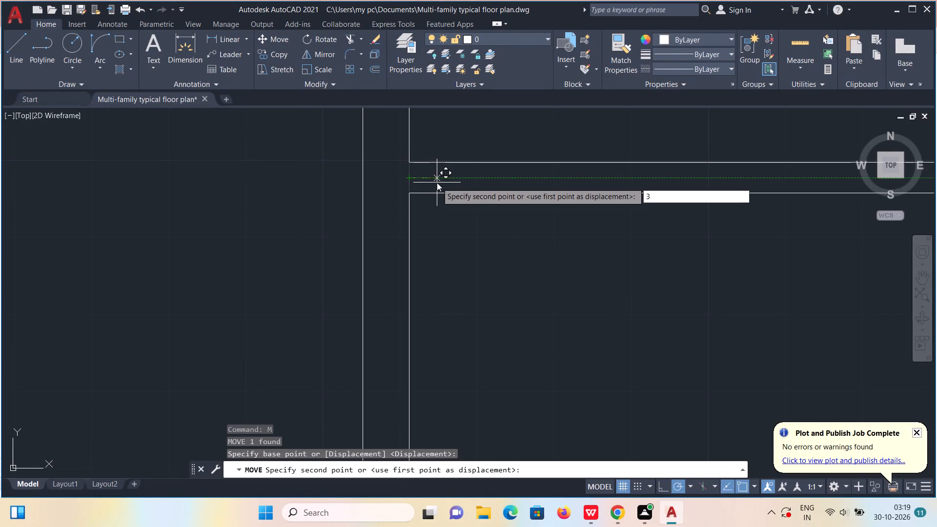
{"action": "key", "text": "shift+quotedbl"}
{"action": "key", "text": "Return"}
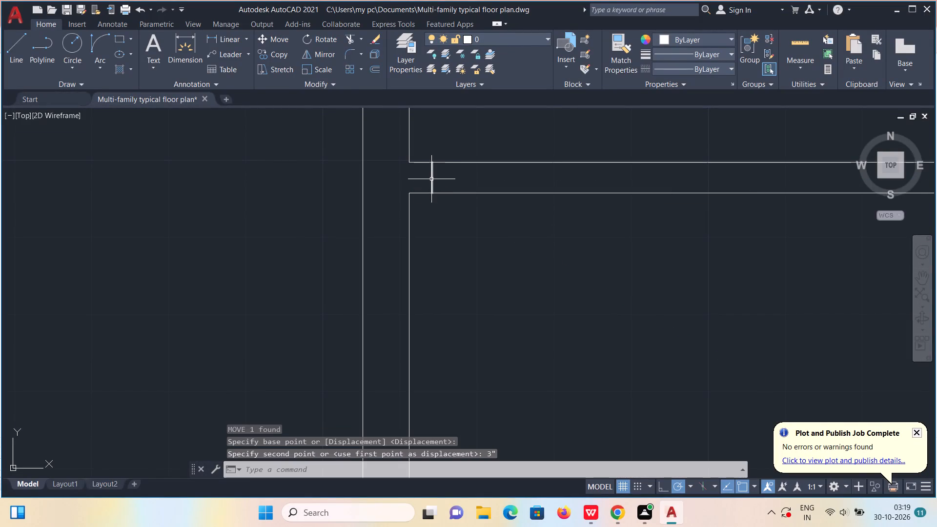
Copy the jamb line 2'5" east and trim both partition faces between the two lines to open a doorway.
{"action": "left_click", "coordinate": [431, 179]}
{"action": "type", "text": "co"}
{"action": "key", "text": "Return"}
{"action": "left_click", "coordinate": [431, 179]}
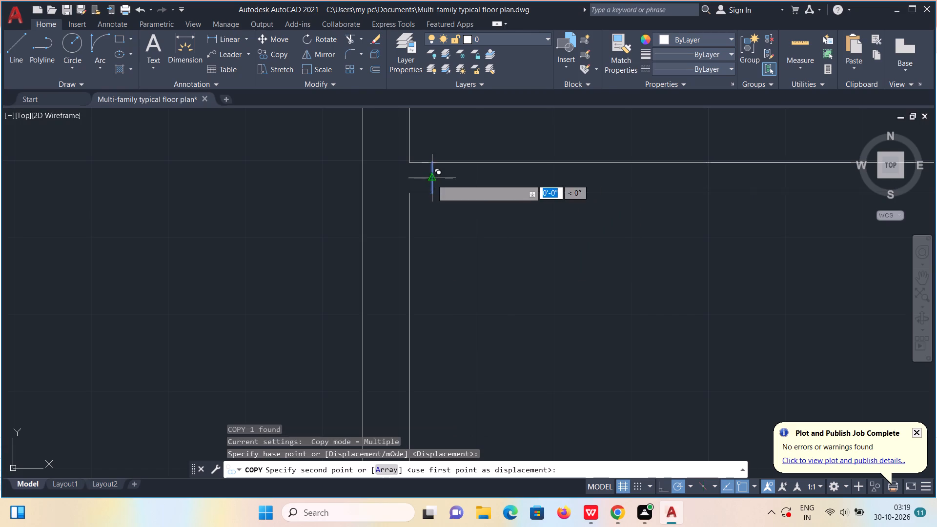
{"action": "type", "text": "2'"}
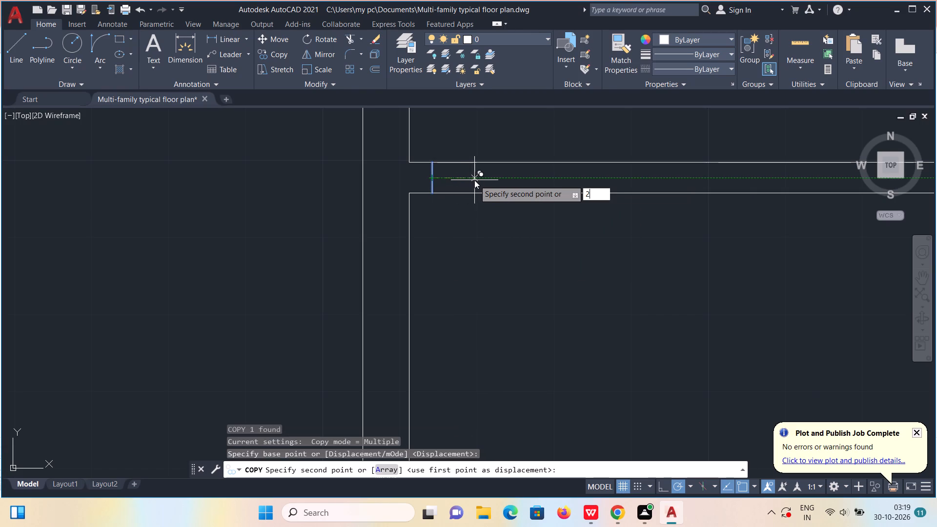
{"action": "key", "text": "5"}
{"action": "key", "text": "shift+quotedbl"}
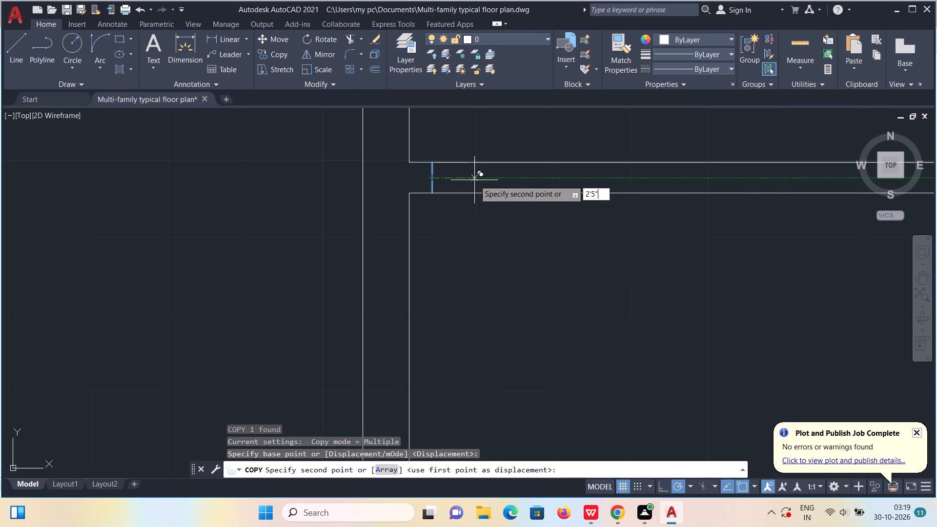
{"action": "key", "text": "Return"}
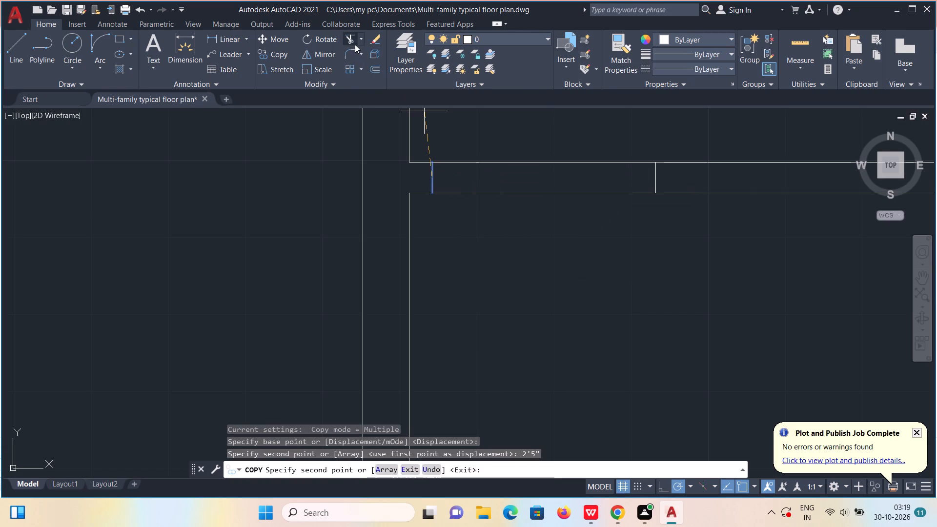
{"action": "left_click", "coordinate": [355, 44]}
{"action": "left_click_drag", "start_coordinate": [527, 147], "coordinate": [533, 210]}
{"action": "scroll", "coordinate": [532, 210], "scroll_direction": "down", "scroll_amount": 4}
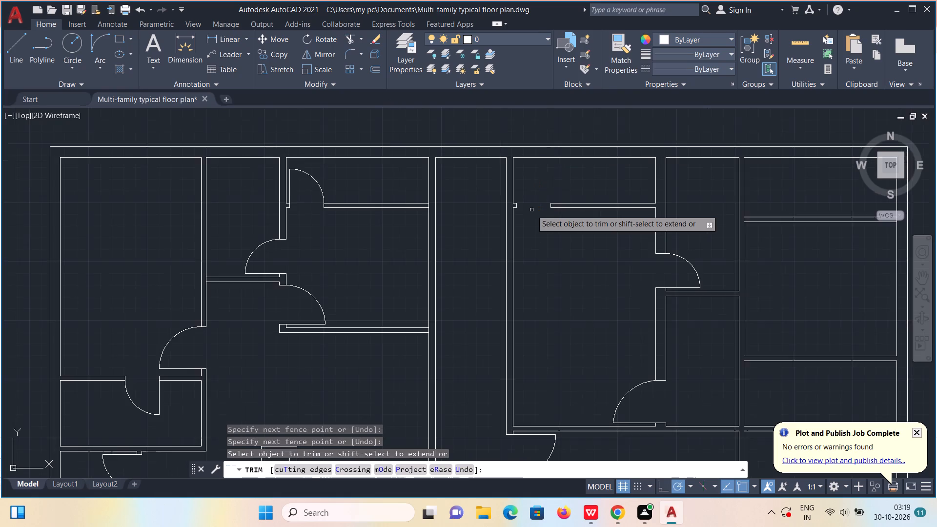
{"action": "scroll", "coordinate": [538, 209], "scroll_direction": "up", "scroll_amount": 1}
{"action": "key", "text": "Escape"}
Draw a 2'5" door leaf line north from the top of the new doorway's west jamb.
{"action": "scroll", "coordinate": [525, 214], "scroll_direction": "up", "scroll_amount": 2}
{"action": "key", "text": "l"}
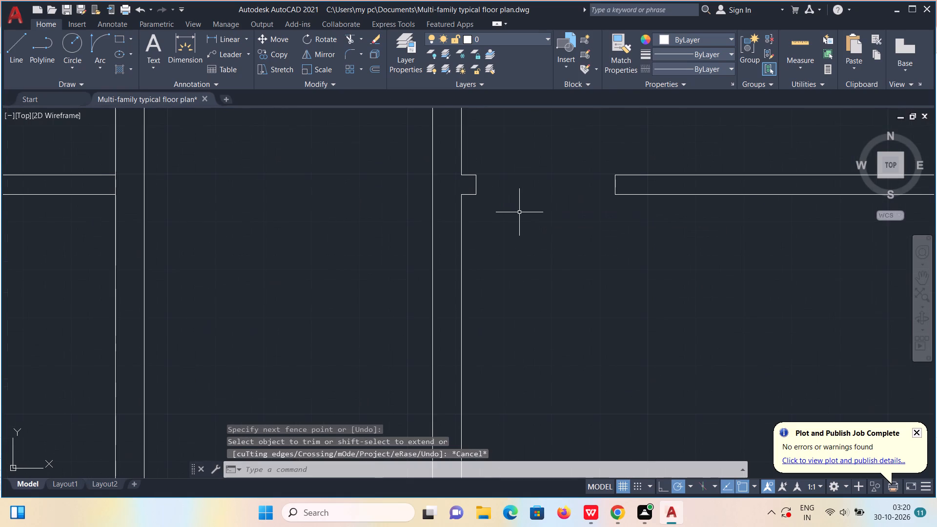
{"action": "key", "text": "Return"}
{"action": "left_click", "coordinate": [477, 175]}
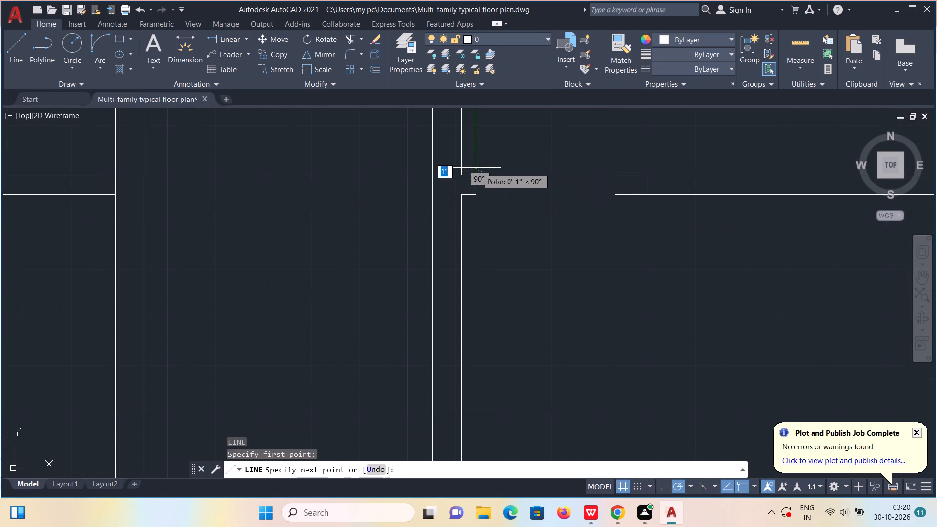
{"action": "type", "text": "2'"}
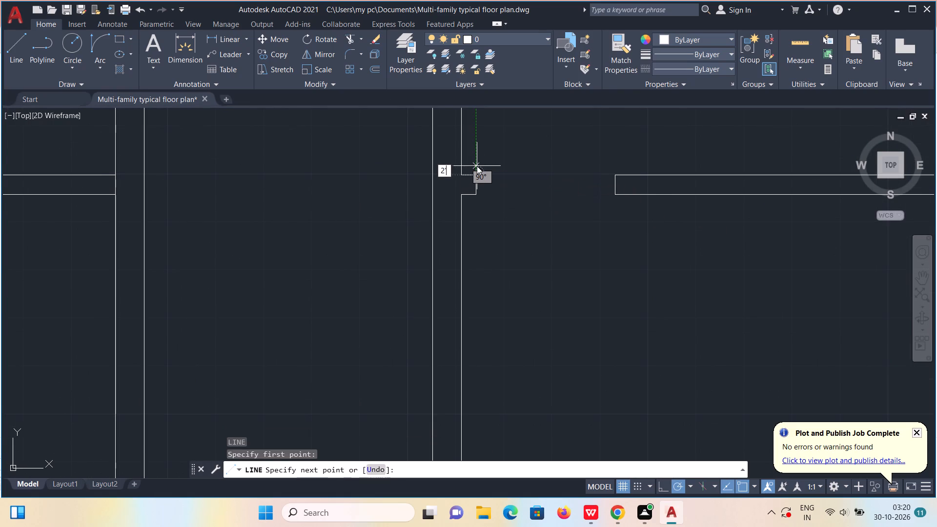
{"action": "key", "text": "5"}
{"action": "key", "text": "shift+quotedbl"}
{"action": "key", "text": "Return"}
Draw the quarter-circle swing arc from the leaf's north end to the doorway's east jamb.
{"action": "scroll", "coordinate": [477, 166], "scroll_direction": "down", "scroll_amount": 3}
{"action": "middle_click_drag", "start_coordinate": [492, 192], "coordinate": [479, 237]}
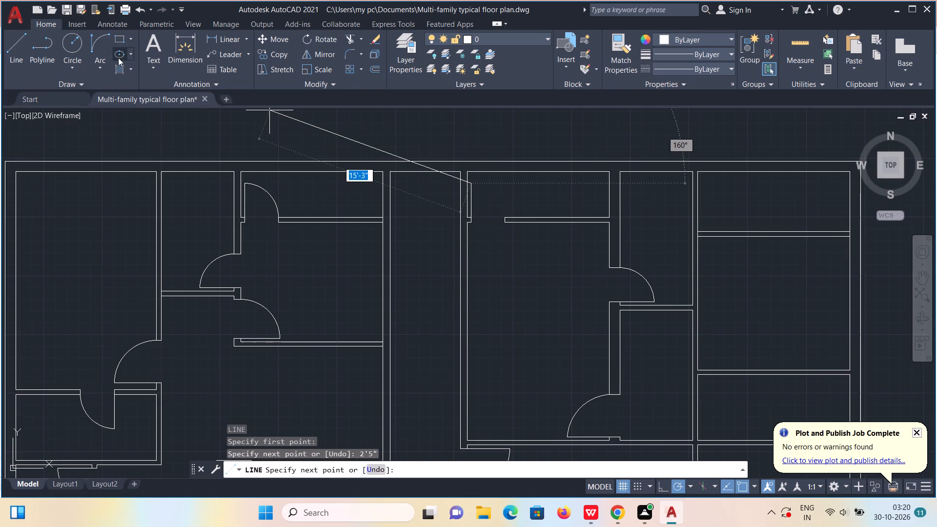
{"action": "left_click", "coordinate": [103, 47]}
{"action": "scroll", "coordinate": [525, 208], "scroll_direction": "up", "scroll_amount": 1}
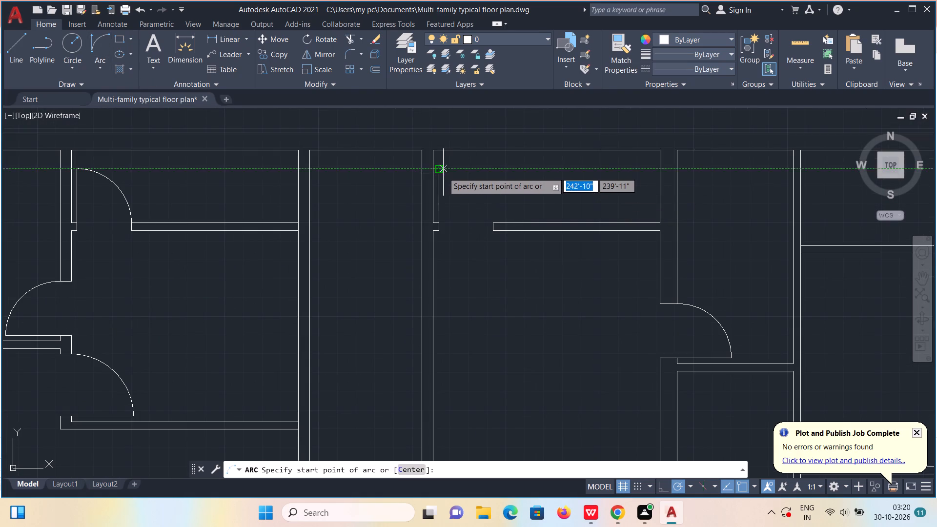
{"action": "left_click", "coordinate": [439, 169]}
{"action": "left_click", "coordinate": [492, 223]}
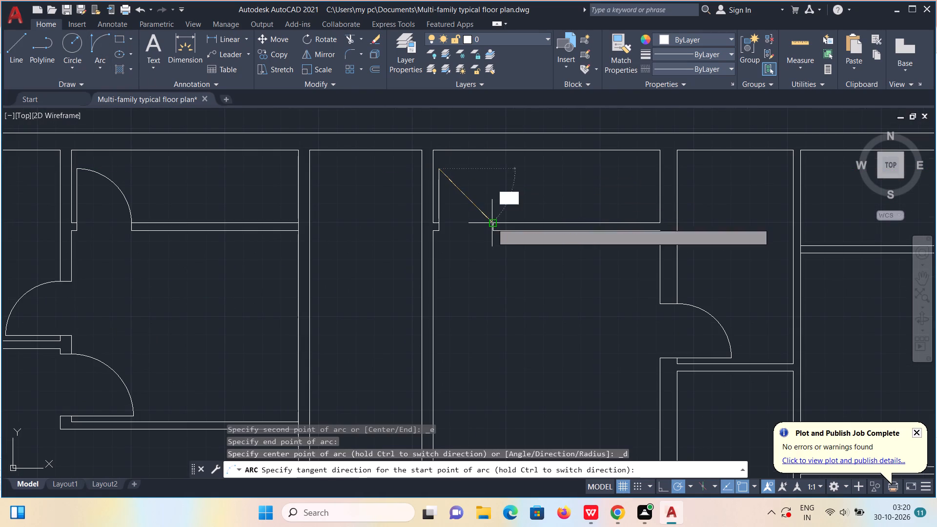
{"action": "left_click", "coordinate": [493, 173]}
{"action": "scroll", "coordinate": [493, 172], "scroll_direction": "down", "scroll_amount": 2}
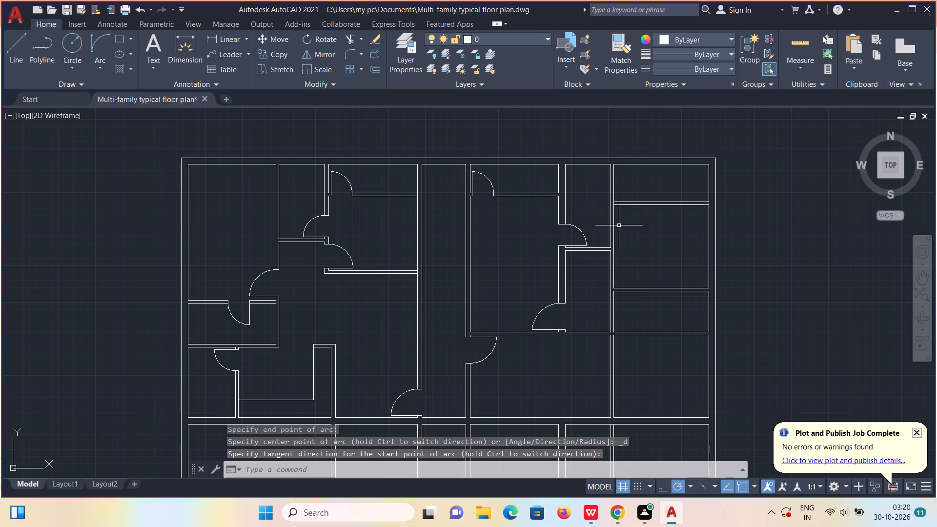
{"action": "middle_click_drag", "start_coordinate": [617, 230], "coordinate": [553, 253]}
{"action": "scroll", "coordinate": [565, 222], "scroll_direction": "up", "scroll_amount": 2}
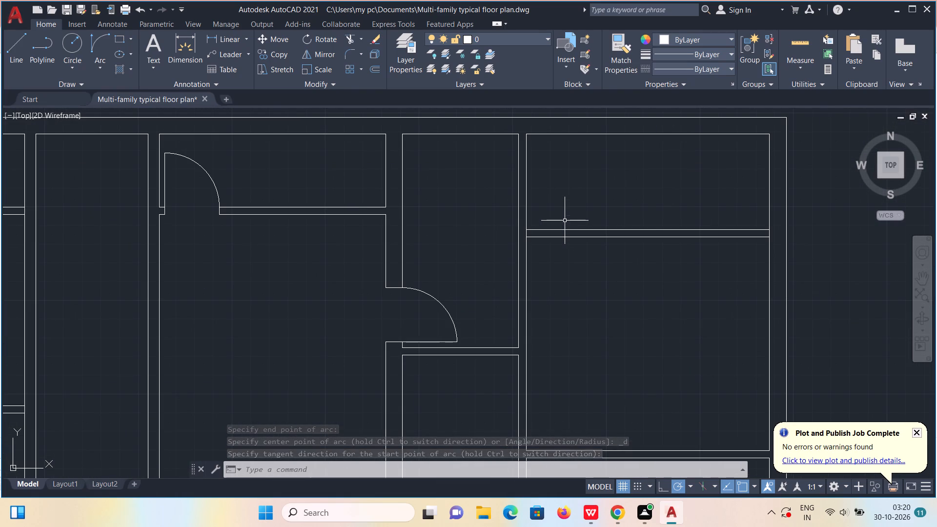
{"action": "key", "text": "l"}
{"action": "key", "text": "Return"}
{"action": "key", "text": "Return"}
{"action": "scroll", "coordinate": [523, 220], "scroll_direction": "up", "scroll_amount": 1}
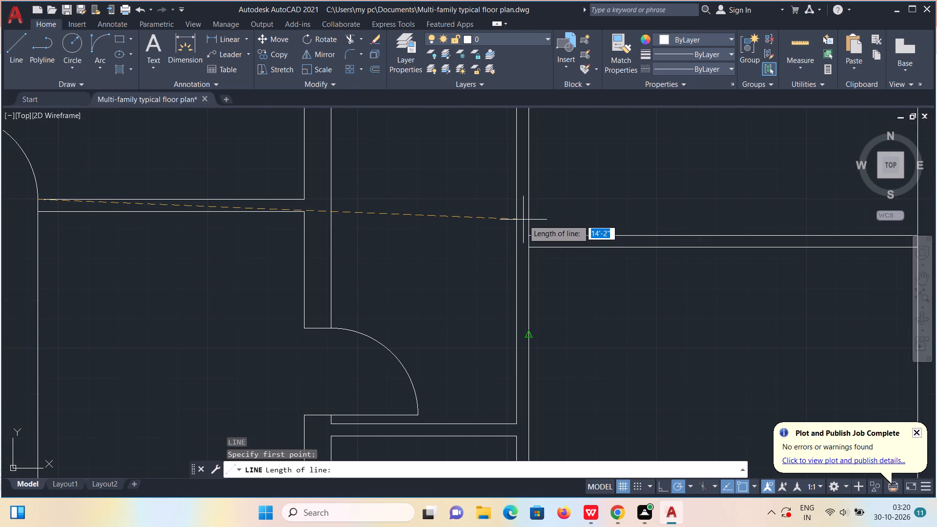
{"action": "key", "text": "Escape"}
Draw a short line across the west end of the northeast room's horizontal partition, joining its two faces.
{"action": "key", "text": "l"}
{"action": "key", "text": "Return"}
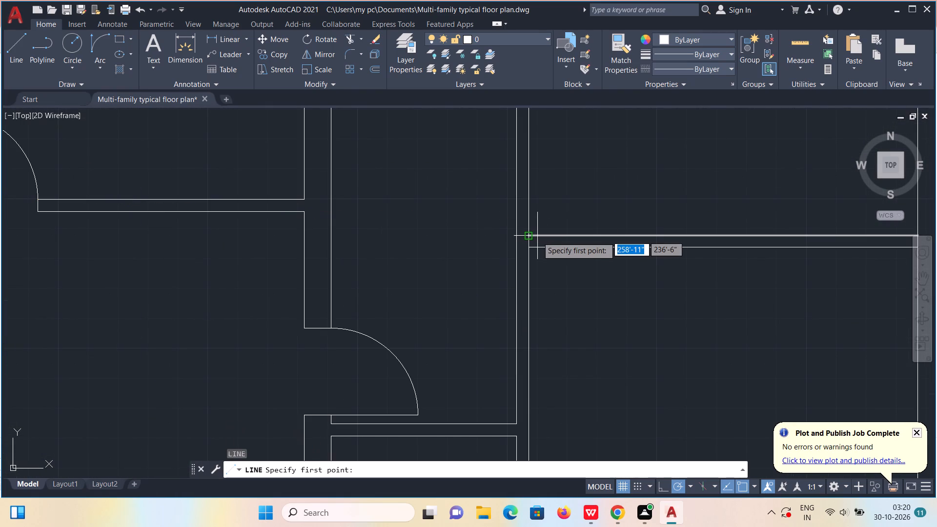
{"action": "left_click", "coordinate": [529, 236]}
{"action": "left_click", "coordinate": [529, 246]}
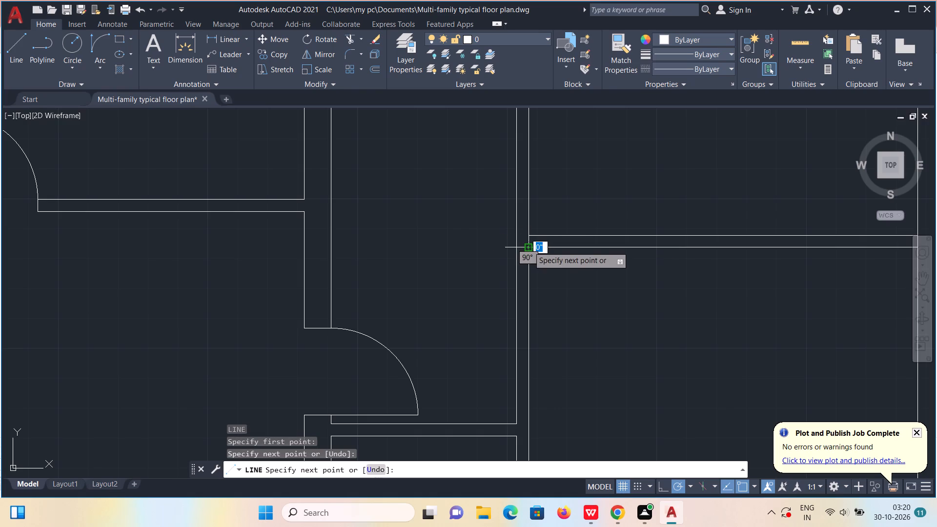
{"action": "key", "text": "Escape"}
Move the short line 3" east along the northeast room's partition.
{"action": "left_click", "coordinate": [530, 244]}
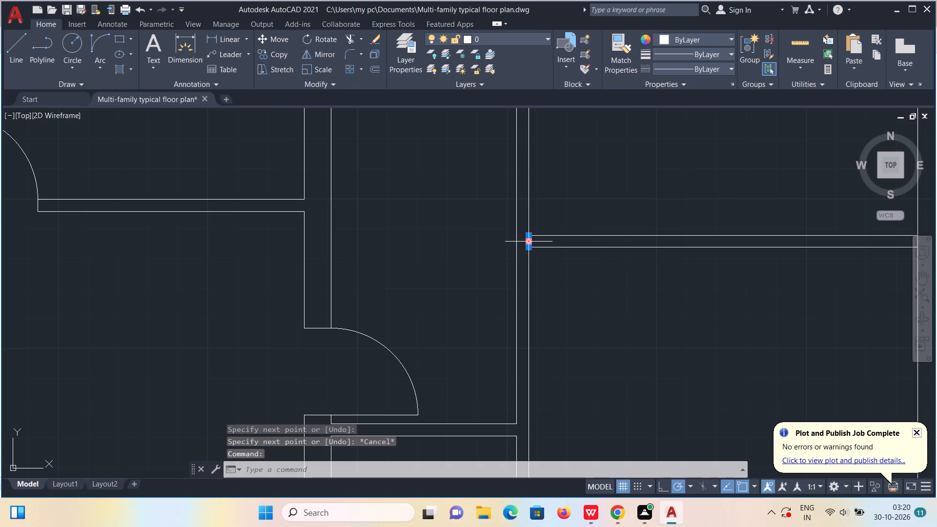
{"action": "key", "text": "m"}
{"action": "key", "text": "Return"}
{"action": "left_click", "coordinate": [530, 244]}
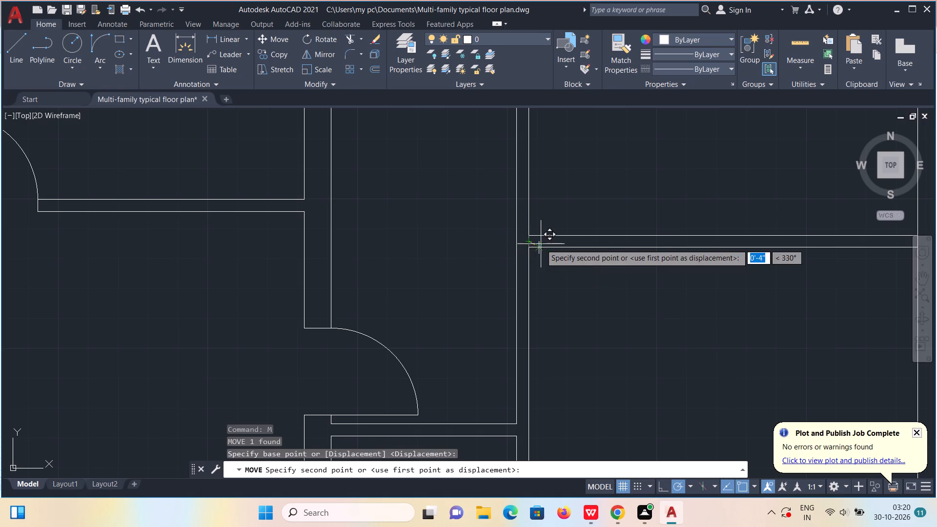
{"action": "type", "text": "3\""}
{"action": "key", "text": "Return"}
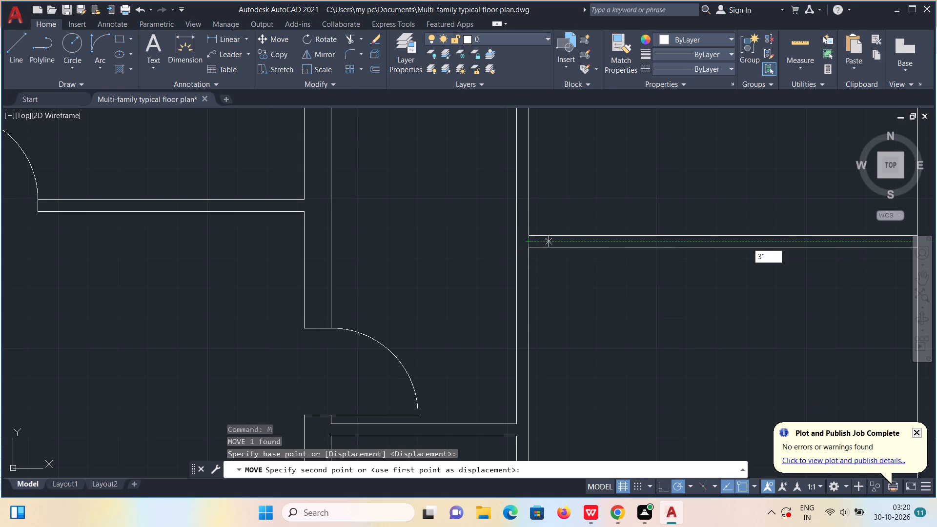
Copy the jamb line 2'5" east along the northeast partition.
{"action": "left_click", "coordinate": [538, 243]}
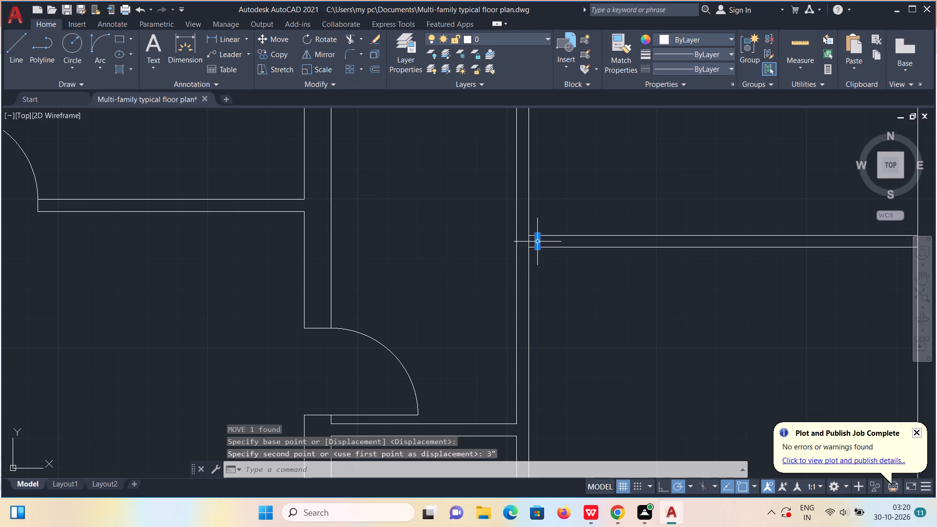
{"action": "type", "text": "co"}
{"action": "key", "text": "Return"}
{"action": "left_click", "coordinate": [538, 243]}
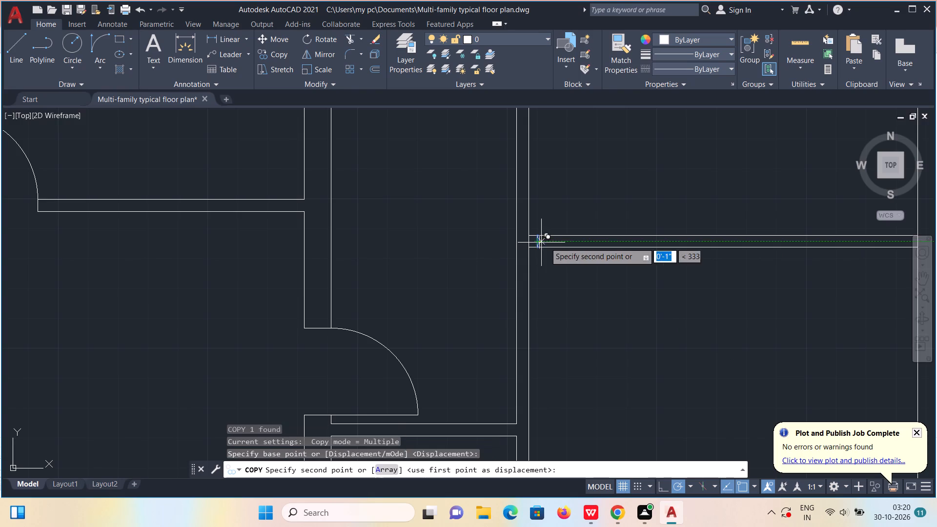
{"action": "type", "text": "2'5\""}
{"action": "key", "text": "Return"}
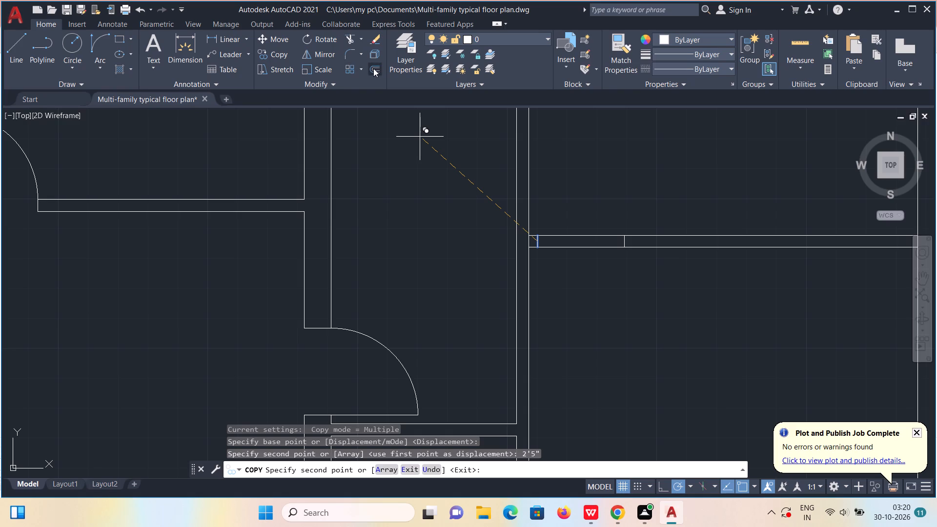
Trim both partition faces between the jamb lines to open the doorway, and the wall lines crossing the partition's two ends.
{"action": "left_click", "coordinate": [350, 40]}
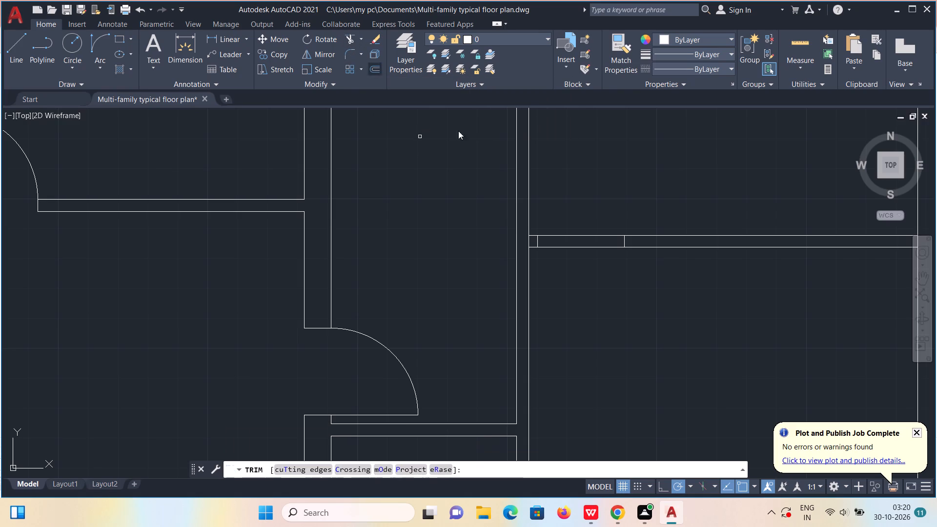
{"action": "left_click_drag", "start_coordinate": [564, 192], "coordinate": [583, 262]}
{"action": "scroll", "coordinate": [537, 238], "scroll_direction": "up", "scroll_amount": 3}
{"action": "left_click_drag", "start_coordinate": [526, 244], "coordinate": [499, 255]}
{"action": "scroll", "coordinate": [502, 250], "scroll_direction": "down", "scroll_amount": 4}
{"action": "scroll", "coordinate": [727, 250], "scroll_direction": "up", "scroll_amount": 4}
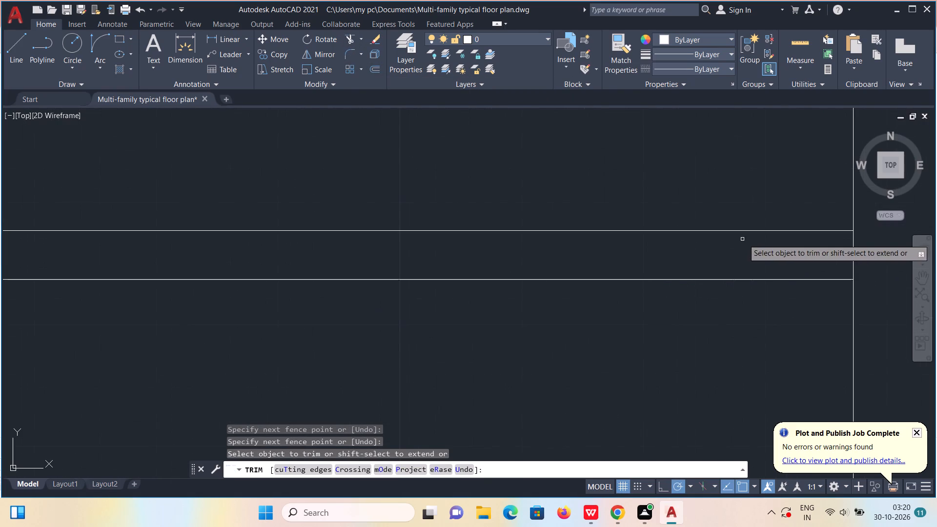
{"action": "left_click_drag", "start_coordinate": [772, 253], "coordinate": [877, 265]}
{"action": "scroll", "coordinate": [856, 254], "scroll_direction": "down", "scroll_amount": 5}
{"action": "key", "text": "Escape"}
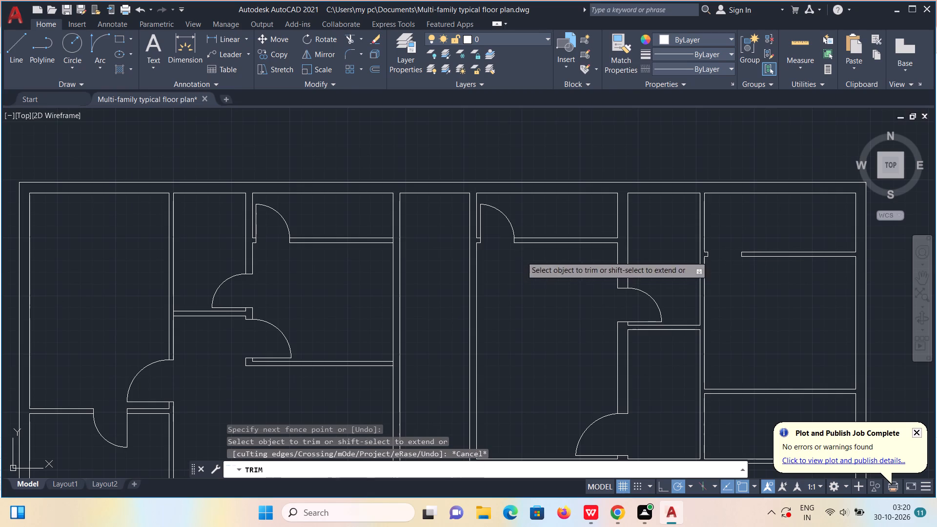
Draw a 2'5" door leaf line north from the top of the northeast doorway's west jamb.
{"action": "key", "text": "l"}
{"action": "key", "text": "Return"}
{"action": "scroll", "coordinate": [714, 256], "scroll_direction": "up", "scroll_amount": 3}
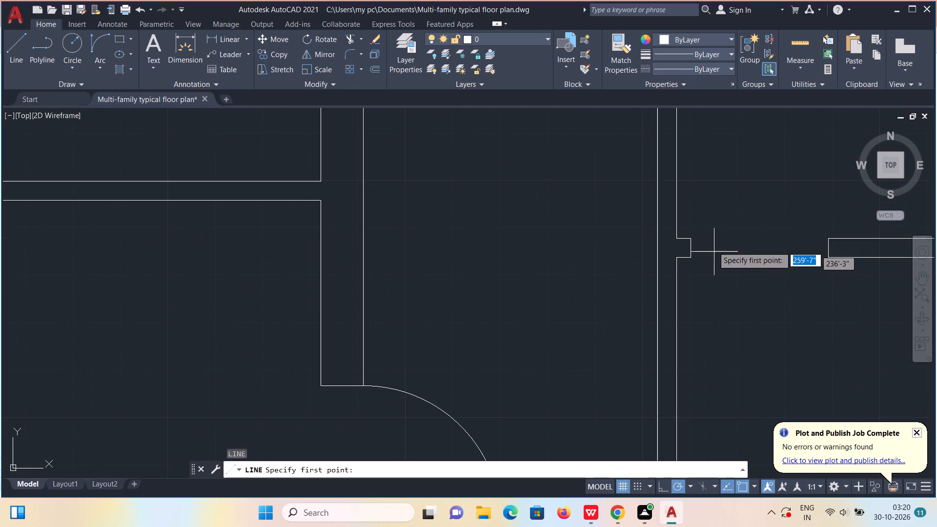
{"action": "scroll", "coordinate": [701, 235], "scroll_direction": "up", "scroll_amount": 1}
{"action": "left_click", "coordinate": [685, 243]}
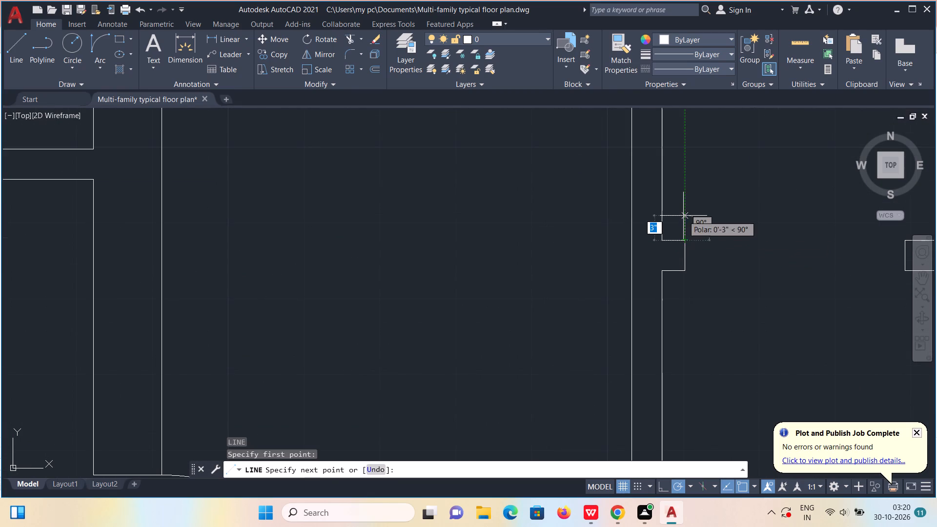
{"action": "type", "text": "2'5\""}
{"action": "key", "text": "Return"}
Draw the quarter-circle swing arc from the northeast leaf's north end to the doorway's east jamb.
{"action": "scroll", "coordinate": [683, 216], "scroll_direction": "down", "scroll_amount": 3}
{"action": "scroll", "coordinate": [682, 224], "scroll_direction": "up", "scroll_amount": 1}
{"action": "middle_click_drag", "start_coordinate": [682, 224], "coordinate": [423, 286]}
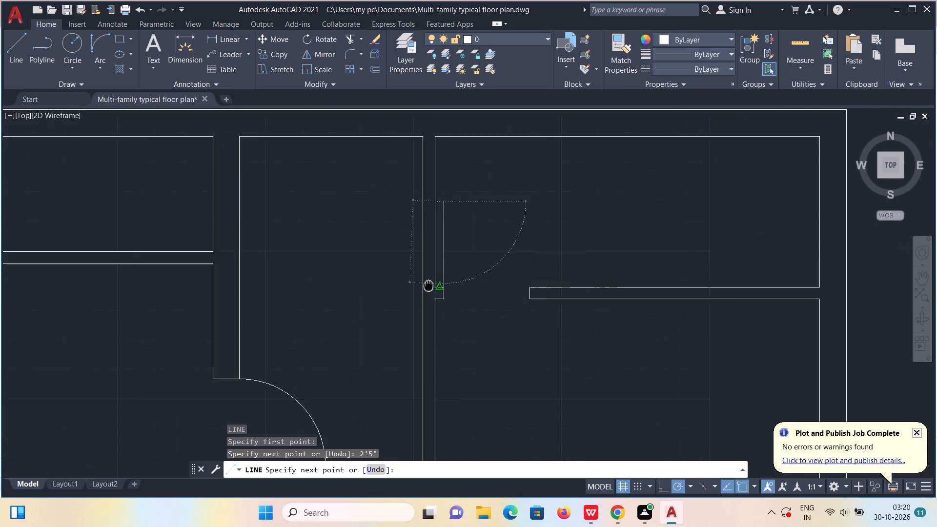
{"action": "middle_click_drag", "start_coordinate": [423, 286], "coordinate": [391, 285]}
{"action": "left_click", "coordinate": [99, 44]}
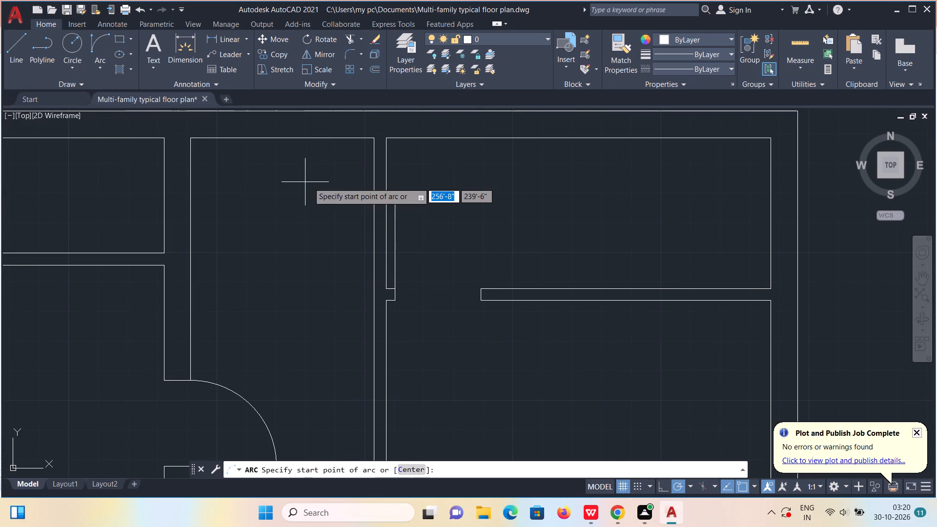
{"action": "left_click", "coordinate": [395, 202]}
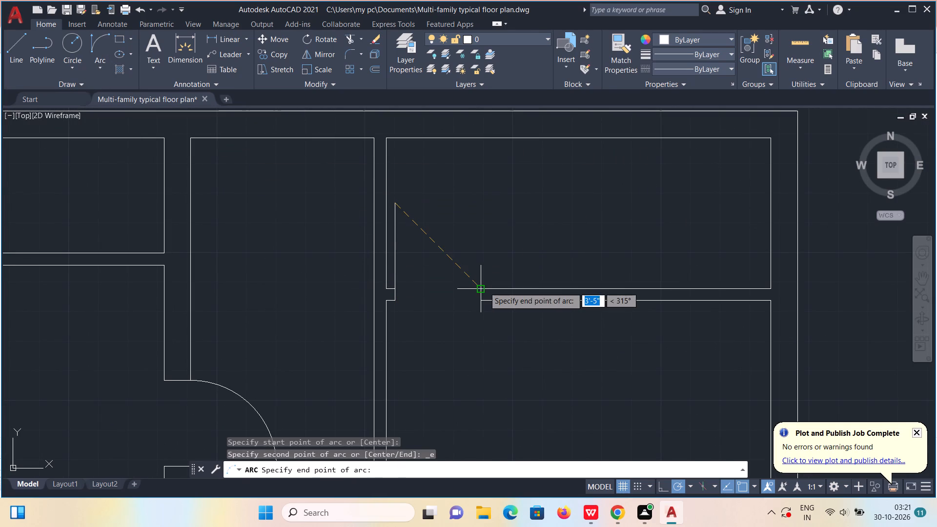
{"action": "left_click", "coordinate": [484, 287]}
{"action": "left_click", "coordinate": [488, 205]}
Offset the northeast partition's south face and the outer wall's inner face 2' into the room below for counter edges.
{"action": "scroll", "coordinate": [488, 204], "scroll_direction": "down", "scroll_amount": 3}
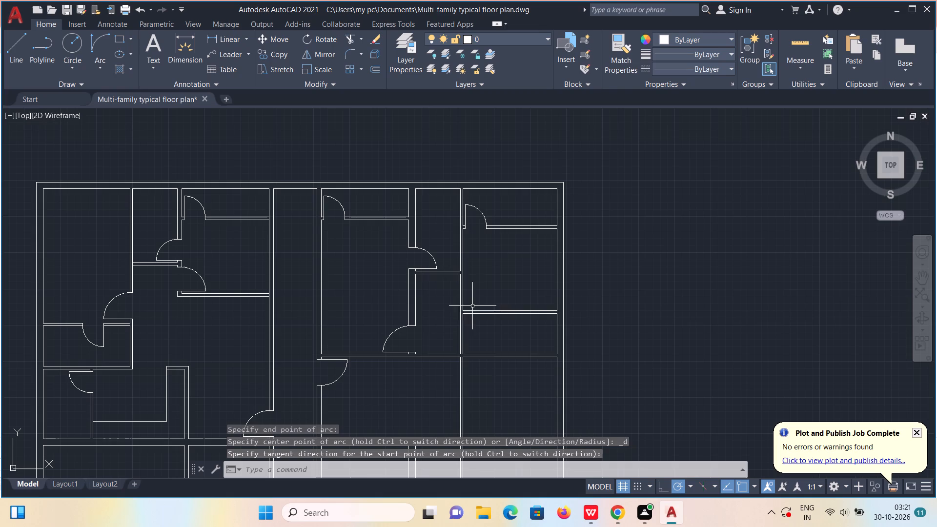
{"action": "middle_click_drag", "start_coordinate": [467, 312], "coordinate": [473, 255]}
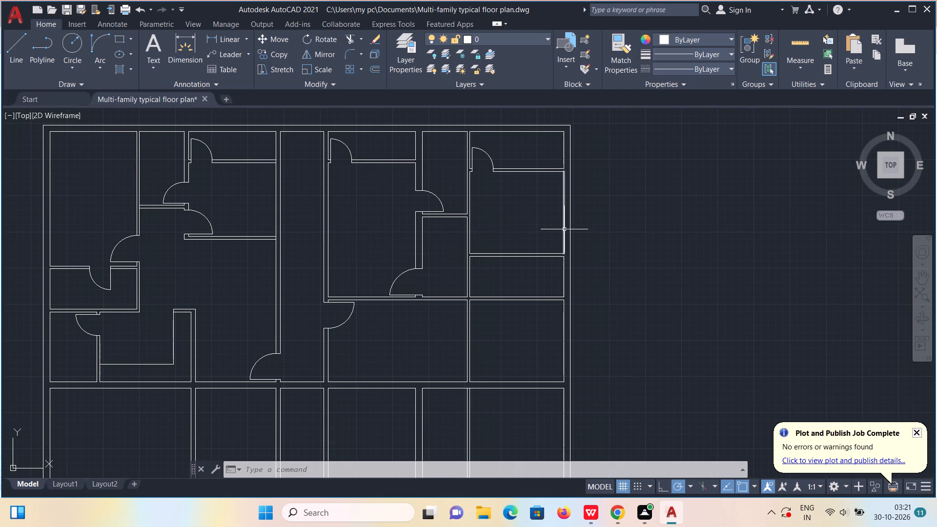
{"action": "left_click", "coordinate": [377, 66]}
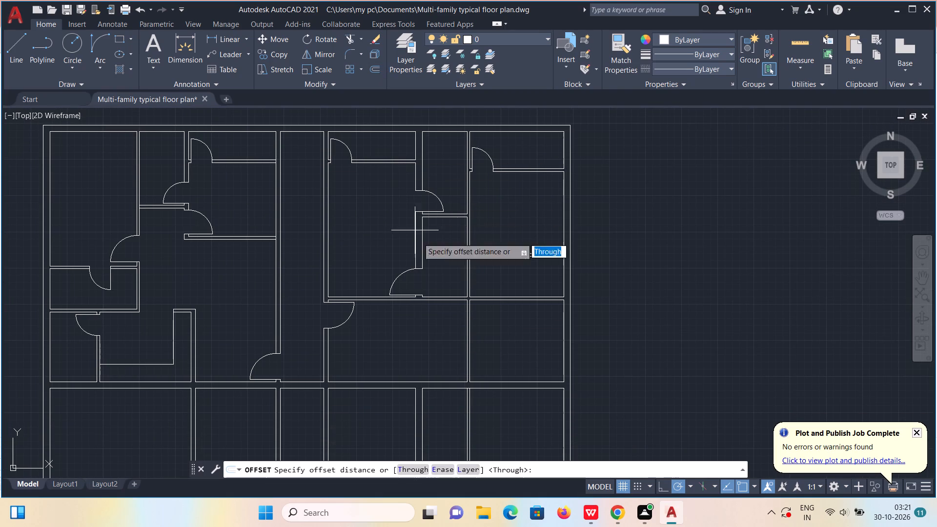
{"action": "left_click", "coordinate": [407, 467]}
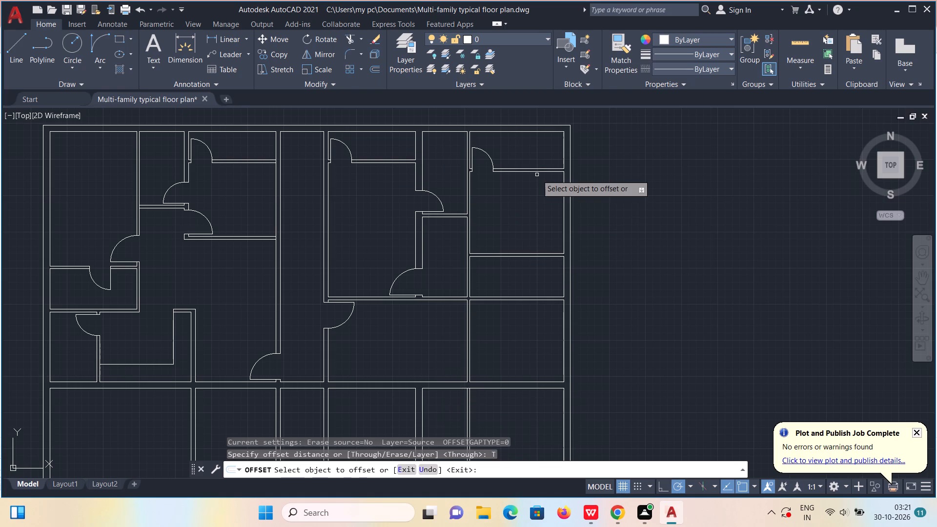
{"action": "left_click", "coordinate": [537, 171]}
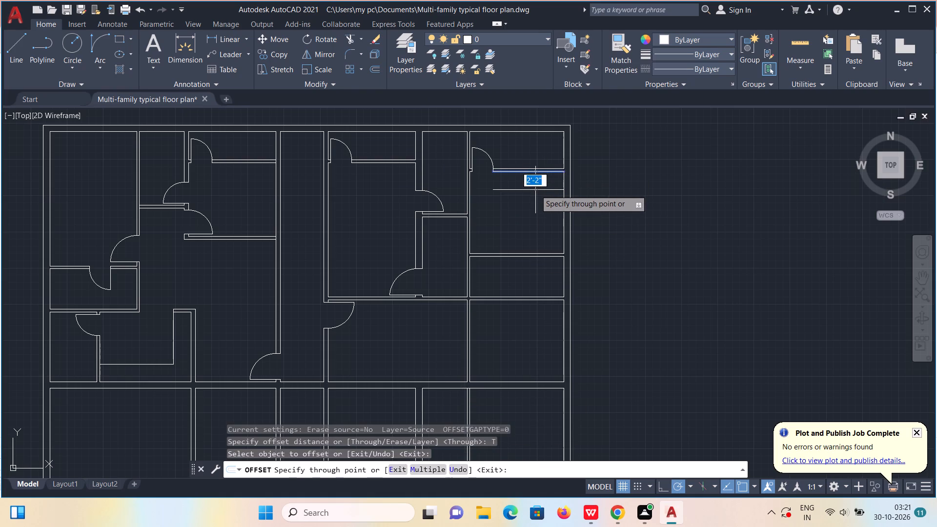
{"action": "type", "text": "2'"}
{"action": "key", "text": "Return"}
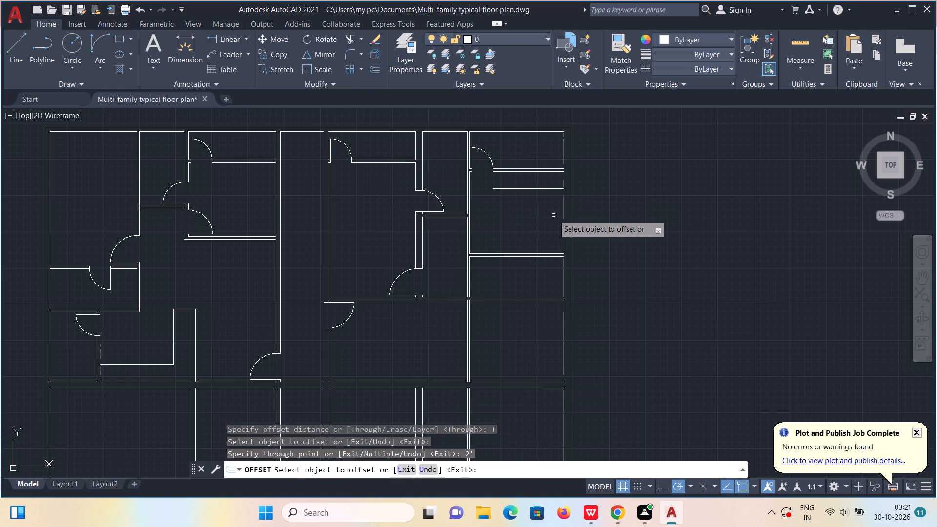
{"action": "left_click", "coordinate": [564, 216]}
{"action": "type", "text": "2'"}
{"action": "key", "text": "Return"}
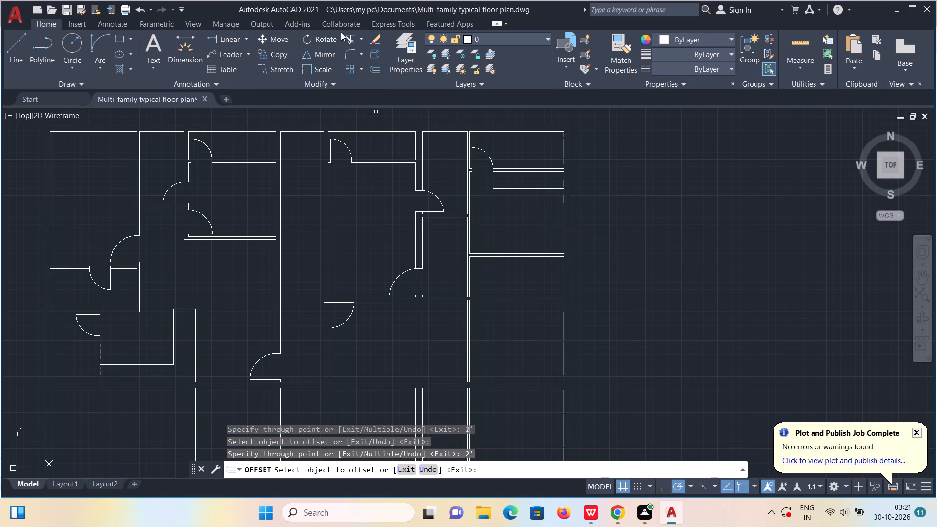
Trim the two counter lines past their crossing so they form an L-shaped counter edge in the northeast corner.
{"action": "left_click", "coordinate": [348, 37]}
{"action": "scroll", "coordinate": [552, 191], "scroll_direction": "up", "scroll_amount": 3}
{"action": "left_click_drag", "start_coordinate": [515, 130], "coordinate": [535, 150]}
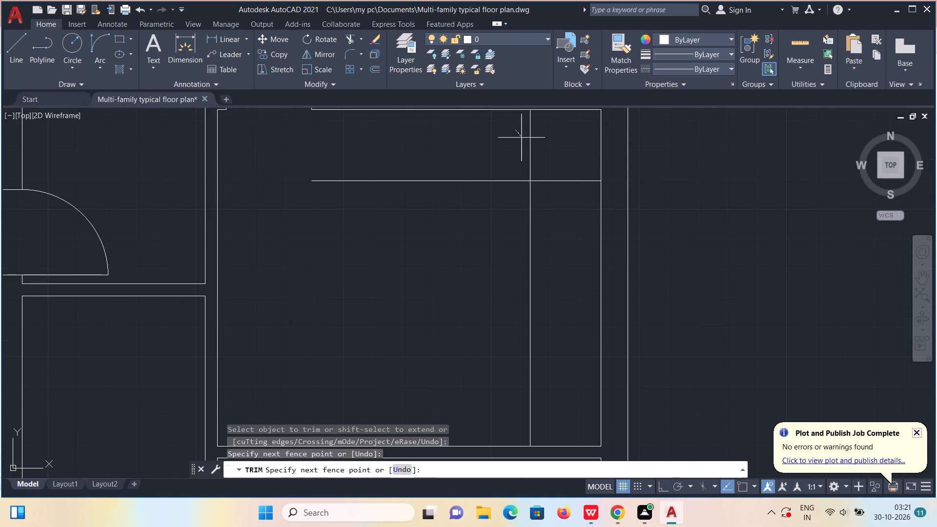
{"action": "left_click_drag", "start_coordinate": [535, 150], "coordinate": [560, 198]}
{"action": "scroll", "coordinate": [561, 194], "scroll_direction": "down", "scroll_amount": 2}
{"action": "key", "text": "Escape"}
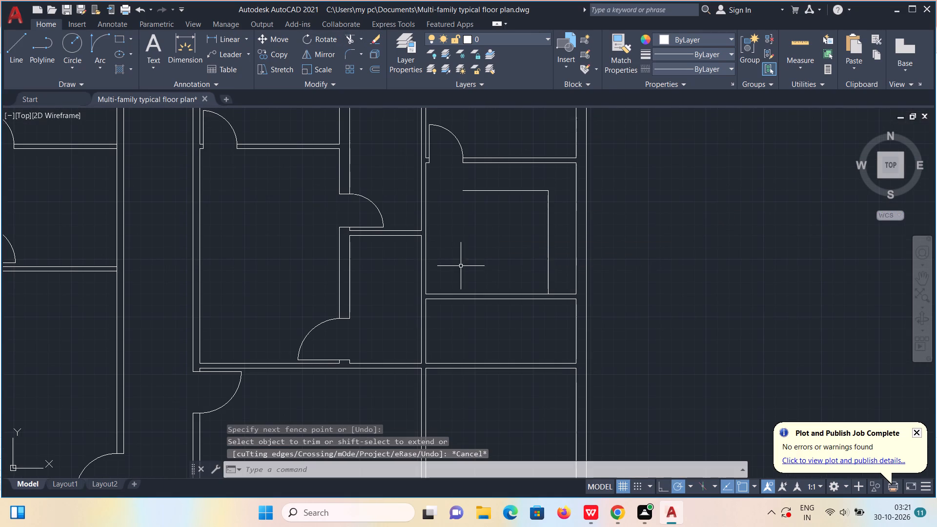
Draw a jamb line across the counter room's west partition, level with the north face of its south partition.
{"action": "middle_click_drag", "start_coordinate": [462, 266], "coordinate": [469, 251]}
{"action": "key", "text": "semicolon"}
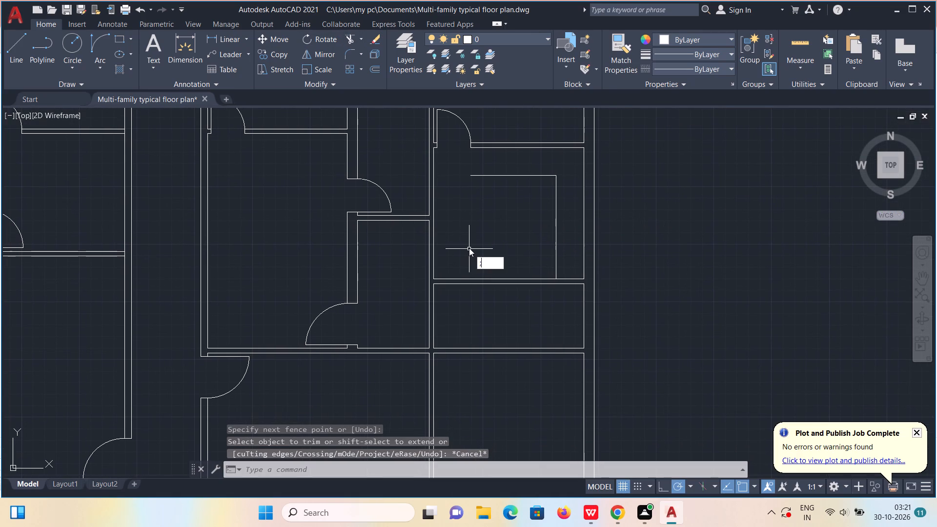
{"action": "key", "text": "BackSpace"}
{"action": "key", "text": "l"}
{"action": "key", "text": "Return"}
{"action": "scroll", "coordinate": [433, 278], "scroll_direction": "up", "scroll_amount": 1}
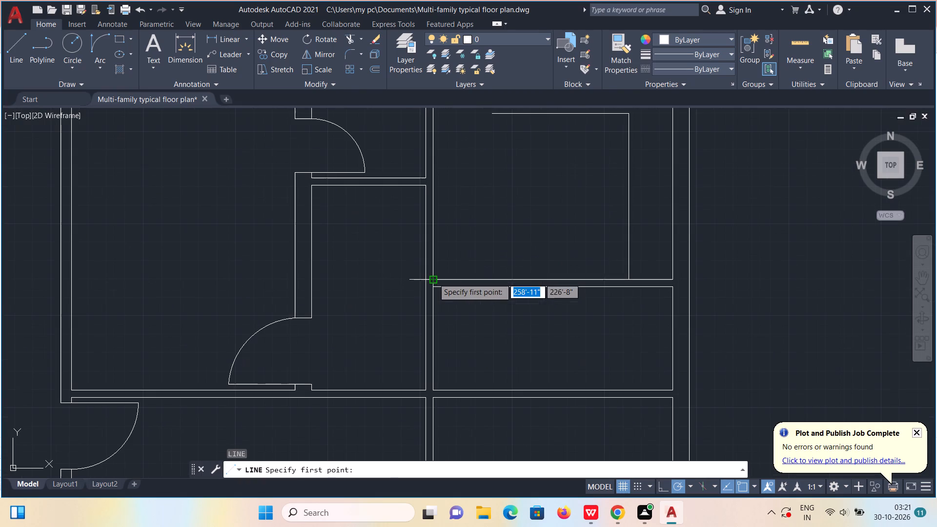
{"action": "left_click", "coordinate": [433, 278]}
{"action": "left_click", "coordinate": [422, 278]}
{"action": "key", "text": "Escape"}
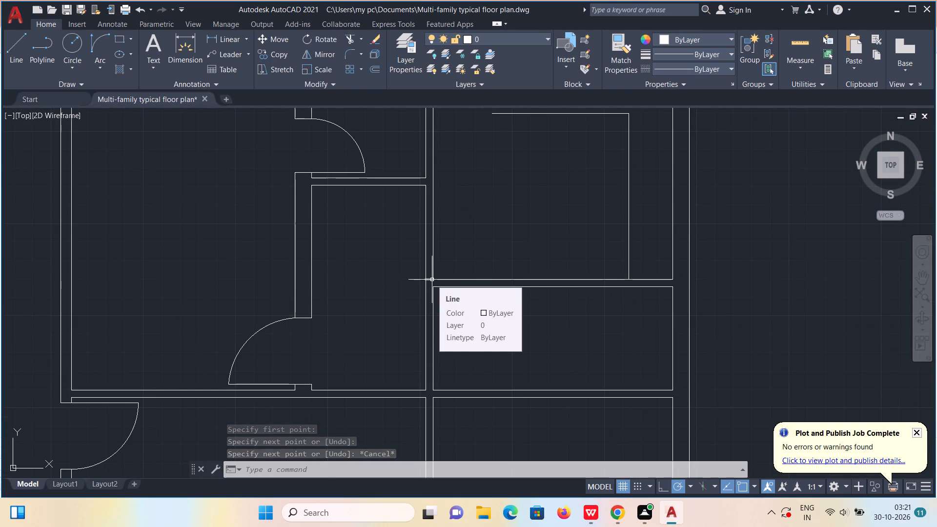
Copy the new jamb line north along the west partition to just below the adjoining room's partition corner.
{"action": "left_click", "coordinate": [430, 280]}
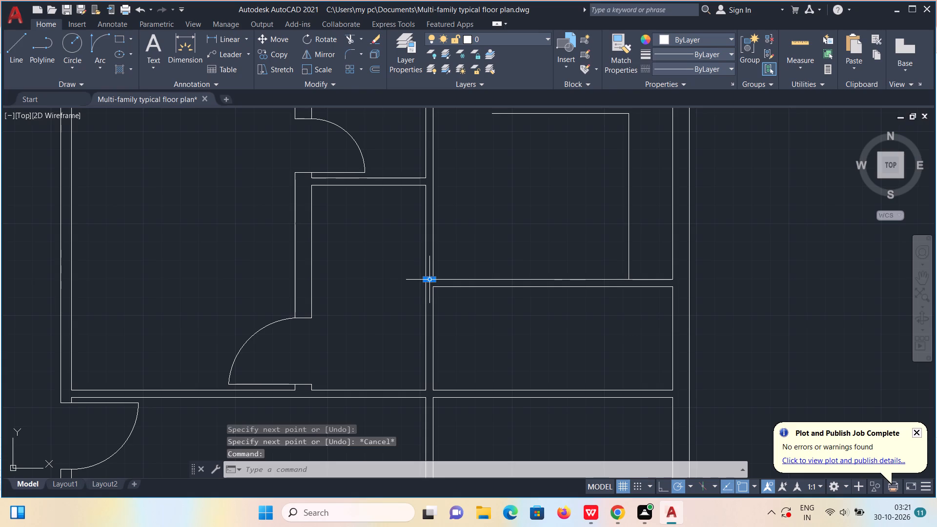
{"action": "type", "text": "co"}
{"action": "key", "text": "Return"}
{"action": "left_click", "coordinate": [430, 280]}
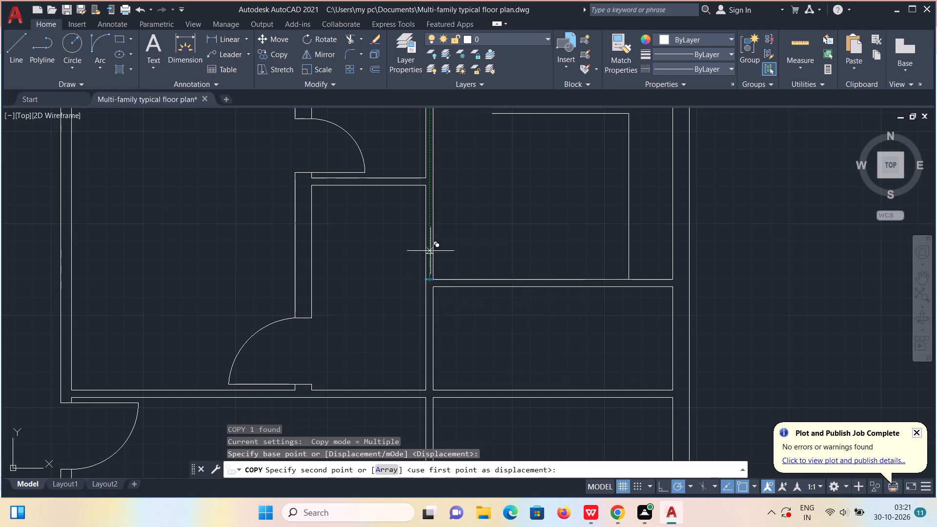
{"action": "left_click", "coordinate": [428, 197]}
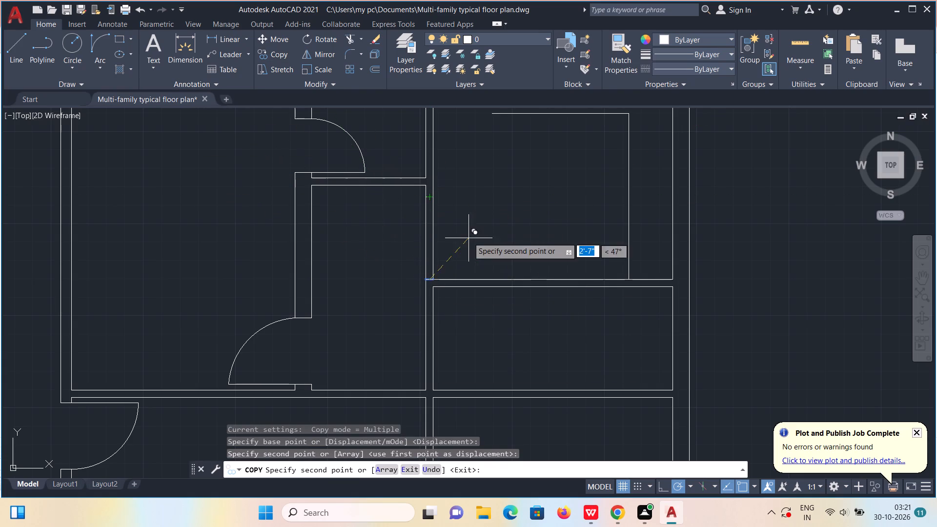
Trim both faces of the west partition between the two jamb lines to open the counter room's west doorway.
{"action": "scroll", "coordinate": [431, 207], "scroll_direction": "up", "scroll_amount": 3}
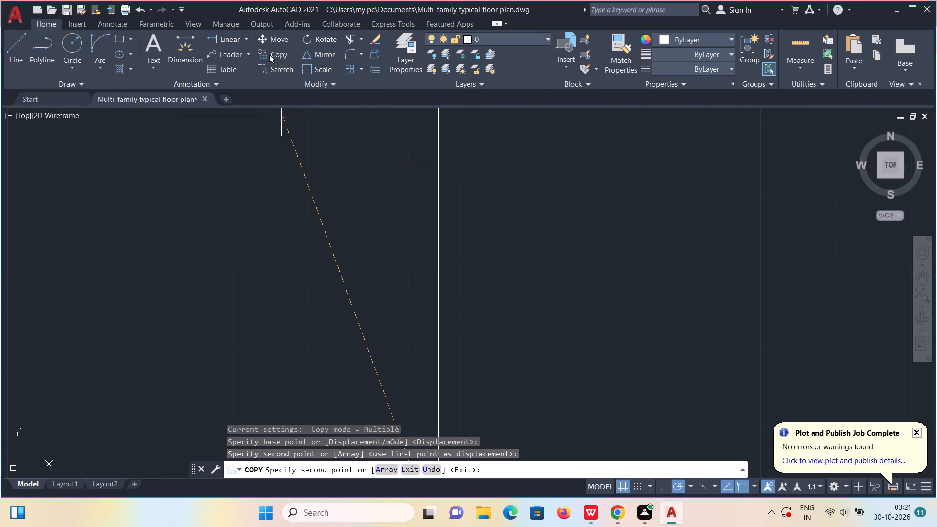
{"action": "left_click", "coordinate": [347, 37]}
{"action": "scroll", "coordinate": [366, 64], "scroll_direction": "down", "scroll_amount": 3}
{"action": "left_click_drag", "start_coordinate": [377, 242], "coordinate": [478, 262]}
{"action": "scroll", "coordinate": [479, 262], "scroll_direction": "down", "scroll_amount": 3}
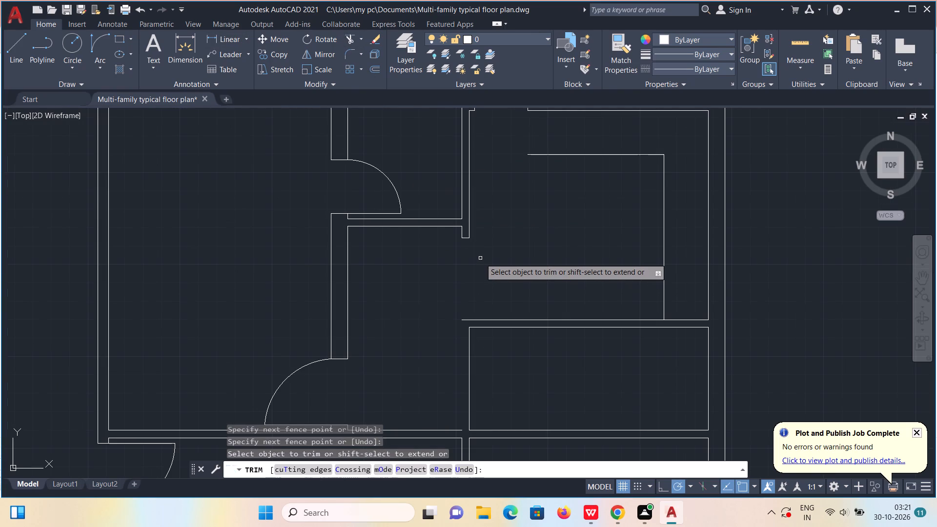
{"action": "key", "text": "ctrl+z"}
{"action": "scroll", "coordinate": [468, 254], "scroll_direction": "down", "scroll_amount": 3}
{"action": "left_click_drag", "start_coordinate": [471, 256], "coordinate": [443, 263]}
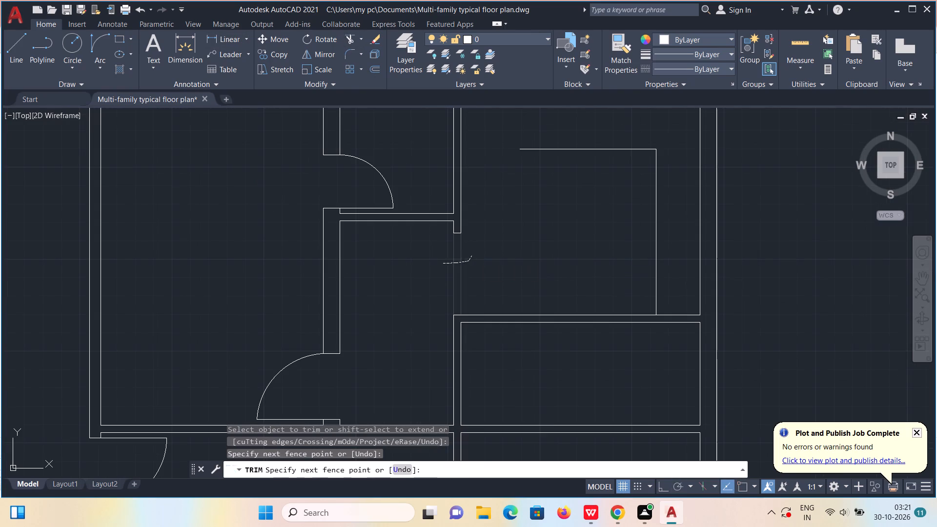
{"action": "scroll", "coordinate": [454, 270], "scroll_direction": "down", "scroll_amount": 2}
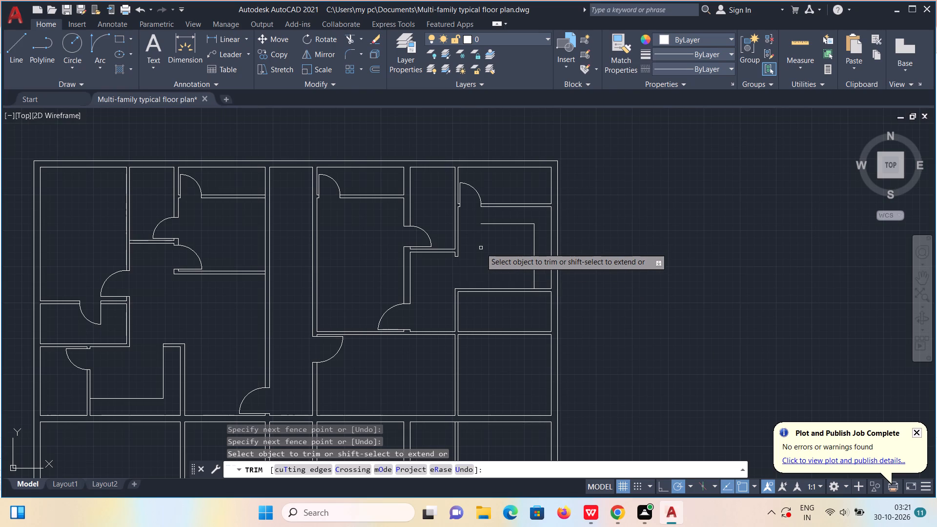
Draw a line closing the counter's west end, from the counter edge north to the partition's south face.
{"action": "key", "text": "l"}
{"action": "key", "text": "Return"}
{"action": "scroll", "coordinate": [481, 224], "scroll_direction": "up", "scroll_amount": 2}
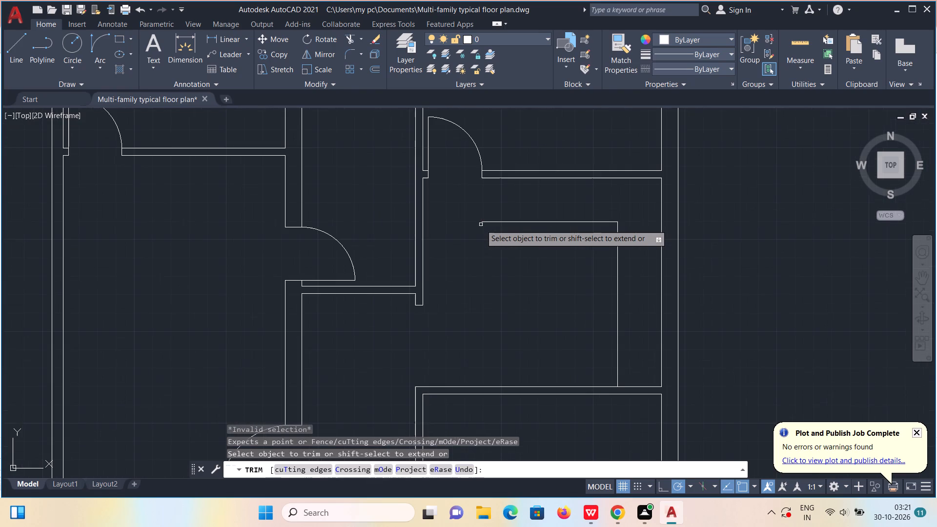
{"action": "key", "text": "Escape"}
{"action": "key", "text": "l"}
{"action": "key", "text": "Return"}
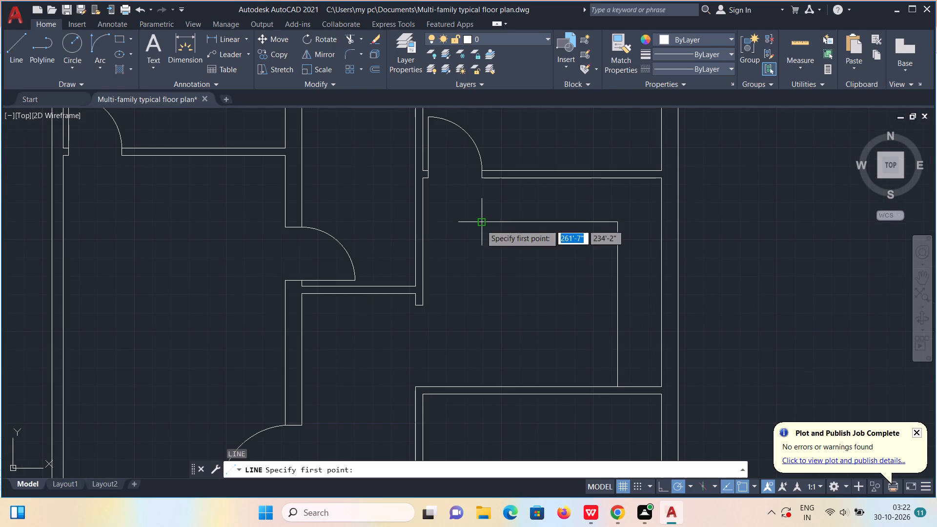
{"action": "left_click", "coordinate": [481, 224]}
{"action": "left_click", "coordinate": [479, 179]}
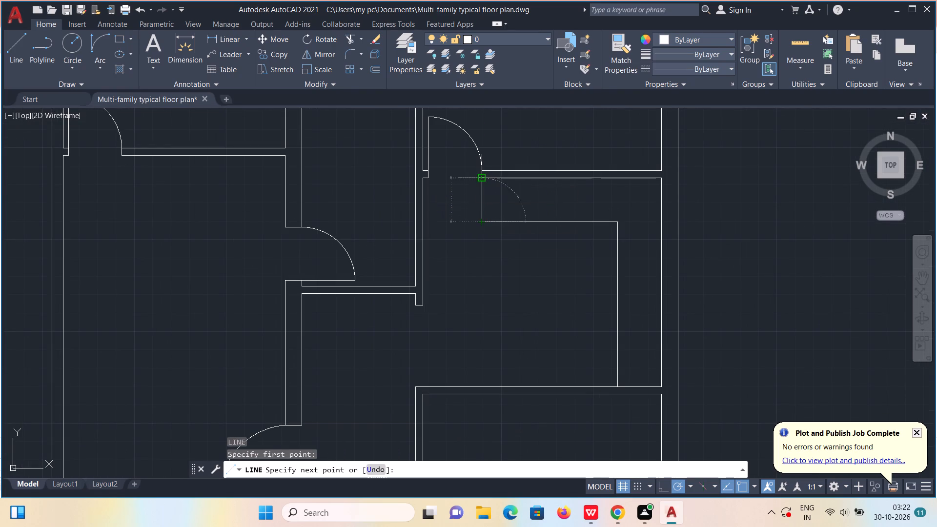
{"action": "key", "text": "Escape"}
Draw a jamb line across the partition south of the small east room, at that room's southwest corner.
{"action": "scroll", "coordinate": [478, 183], "scroll_direction": "down", "scroll_amount": 3}
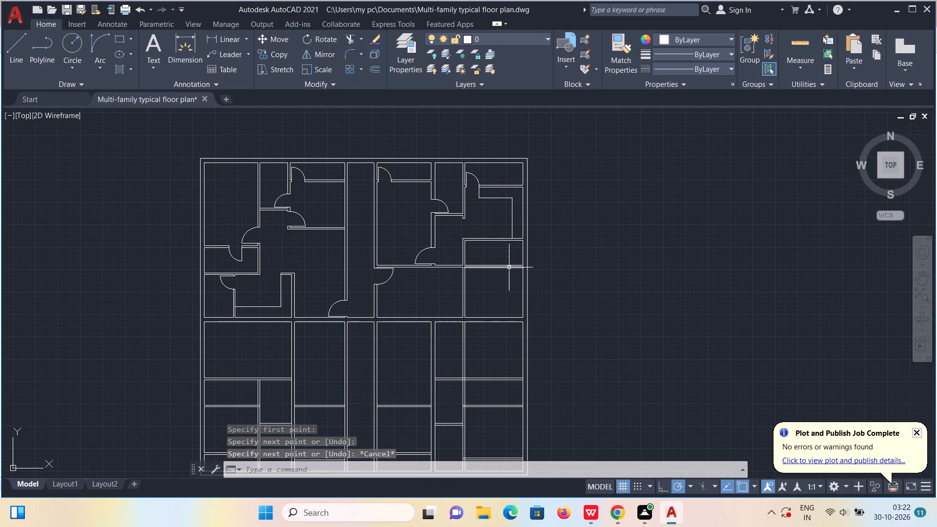
{"action": "middle_click_drag", "start_coordinate": [490, 277], "coordinate": [464, 262]}
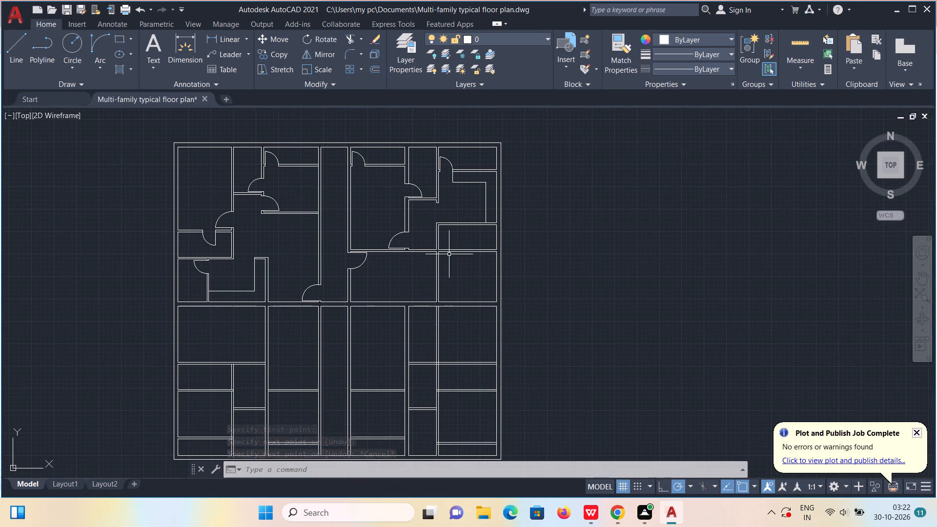
{"action": "scroll", "coordinate": [449, 254], "scroll_direction": "up", "scroll_amount": 2}
{"action": "key", "text": "l"}
{"action": "key", "text": "Return"}
{"action": "scroll", "coordinate": [433, 247], "scroll_direction": "up", "scroll_amount": 2}
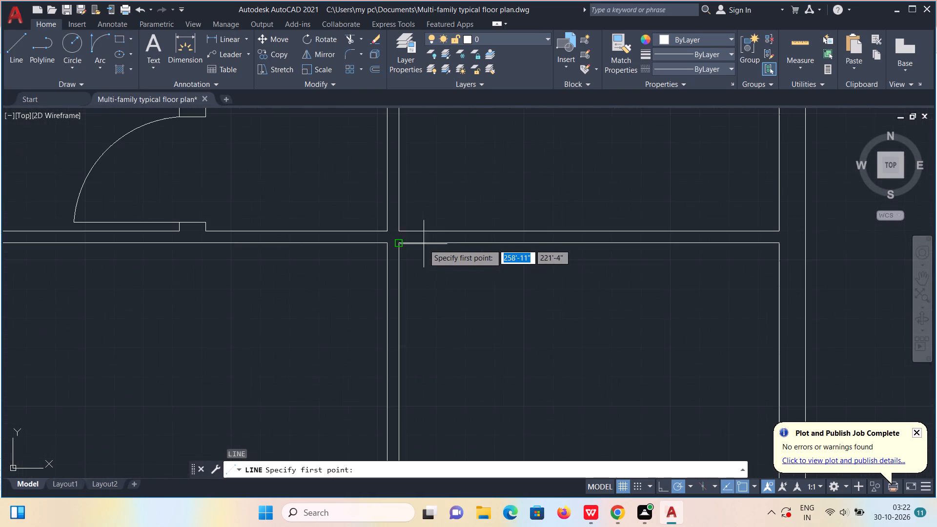
{"action": "left_click", "coordinate": [396, 229]}
{"action": "left_click", "coordinate": [395, 242]}
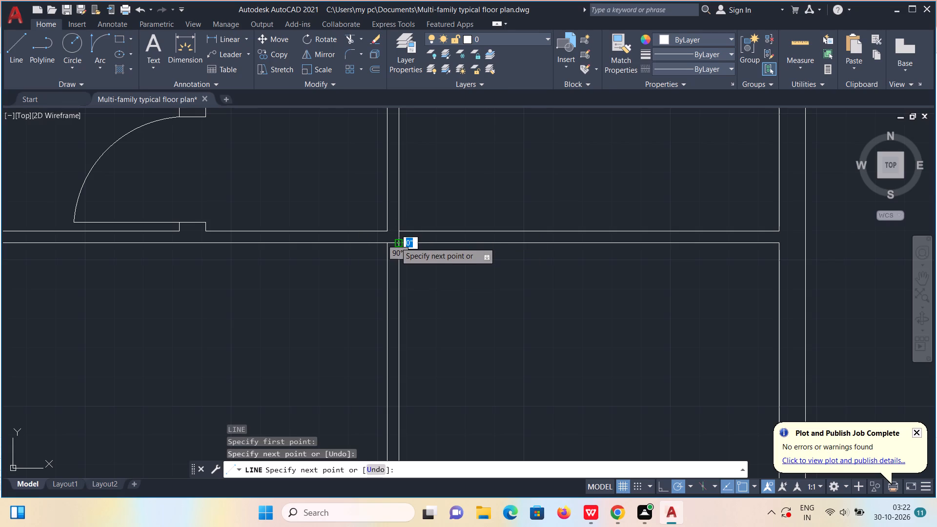
{"action": "key", "text": "Escape"}
Move the jamb line 1' east along the partition.
{"action": "left_click", "coordinate": [398, 236]}
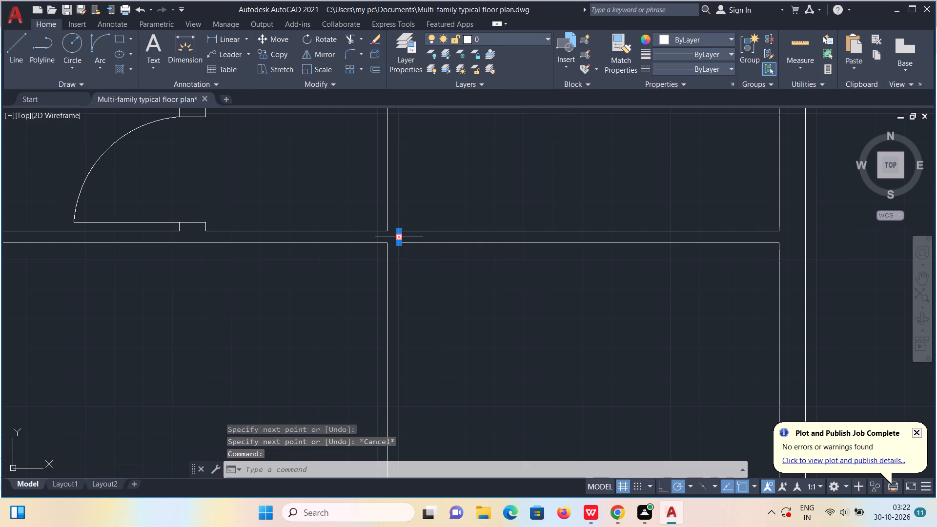
{"action": "key", "text": "m"}
{"action": "key", "text": "Return"}
{"action": "left_click", "coordinate": [398, 236]}
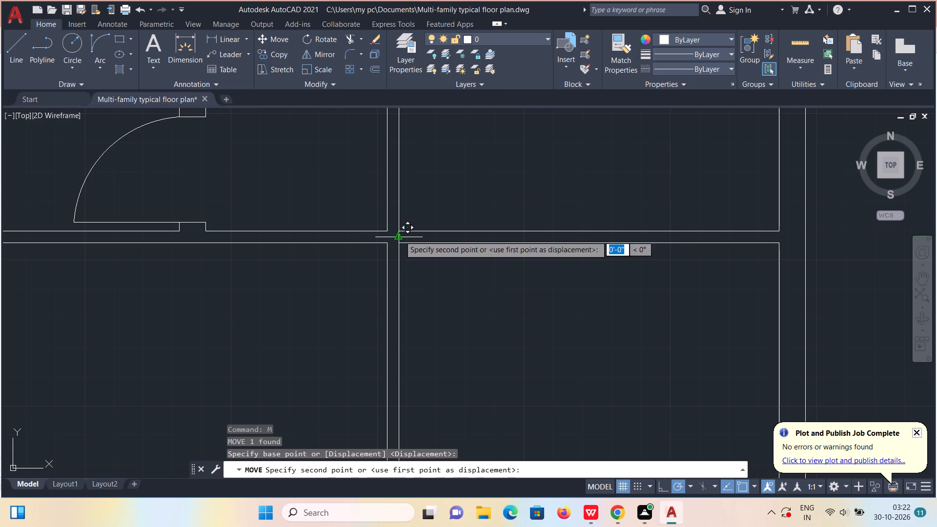
{"action": "type", "text": "1'"}
{"action": "key", "text": "Return"}
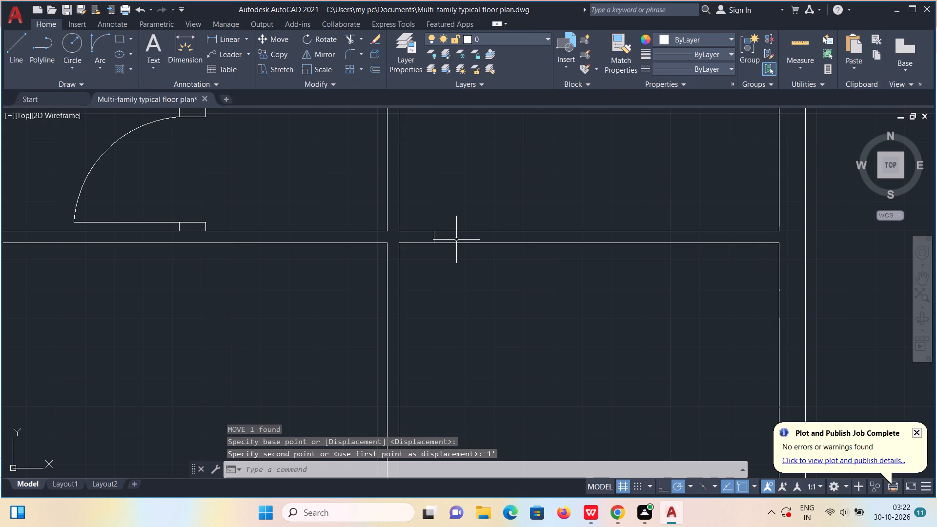
Copy the jamb line 2'5" east to mark the other side of the door opening.
{"action": "left_click", "coordinate": [434, 238]}
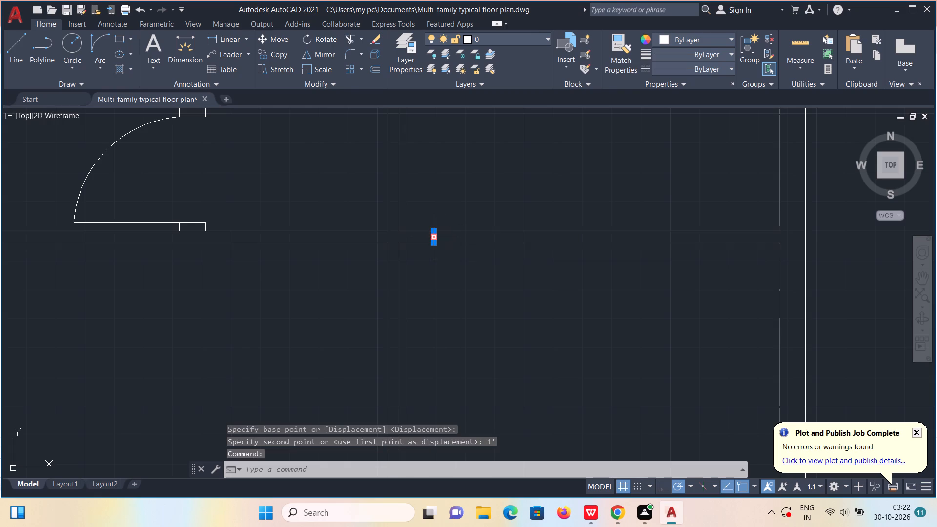
{"action": "type", "text": "co"}
{"action": "key", "text": "Return"}
{"action": "left_click", "coordinate": [434, 238]}
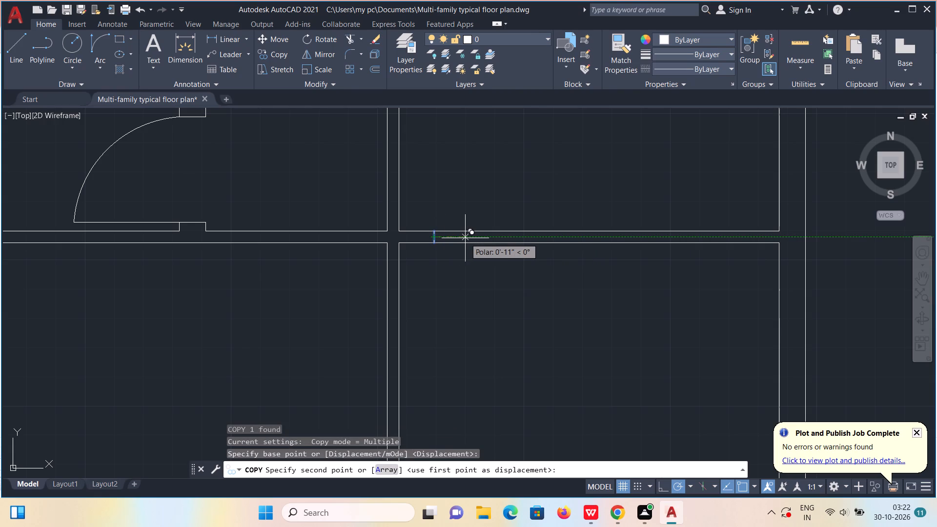
{"action": "type", "text": "2'"}
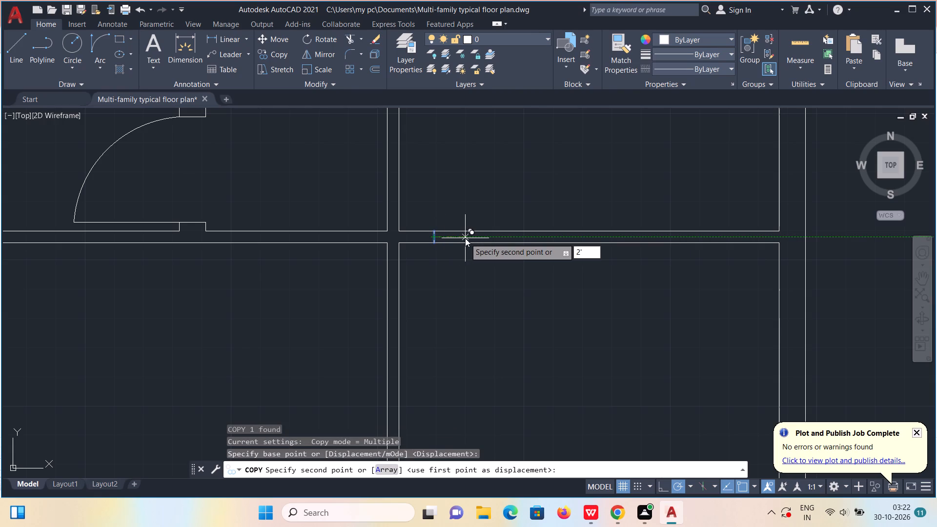
{"action": "key", "text": "5"}
{"action": "key", "text": "shift+quotedbl"}
{"action": "key", "text": "Return"}
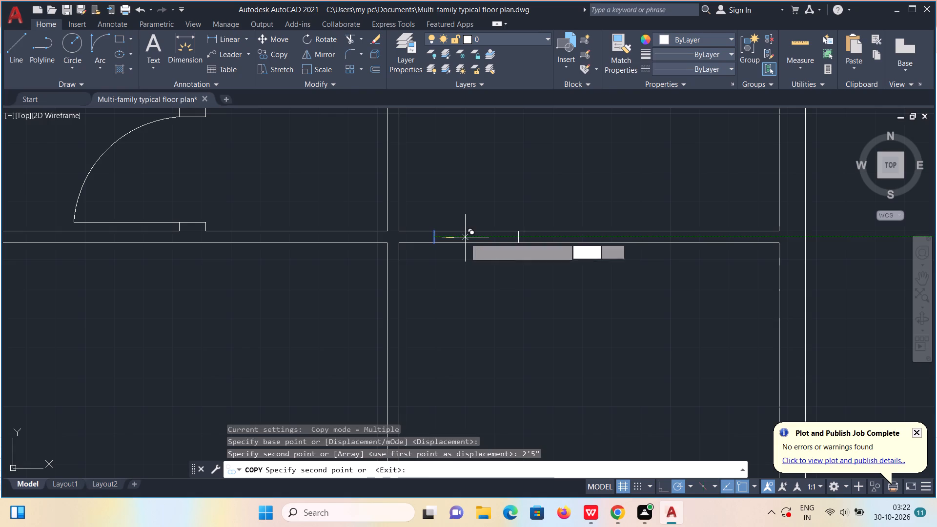
Trim both partition faces between the two jamb lines to open the small east room's south doorway.
{"action": "left_click", "coordinate": [348, 40]}
{"action": "left_click_drag", "start_coordinate": [481, 205], "coordinate": [481, 256]}
{"action": "key", "text": "Escape"}
Draw a 2'5" door leaf line north from the top of the new doorway's west jamb.
{"action": "key", "text": "l"}
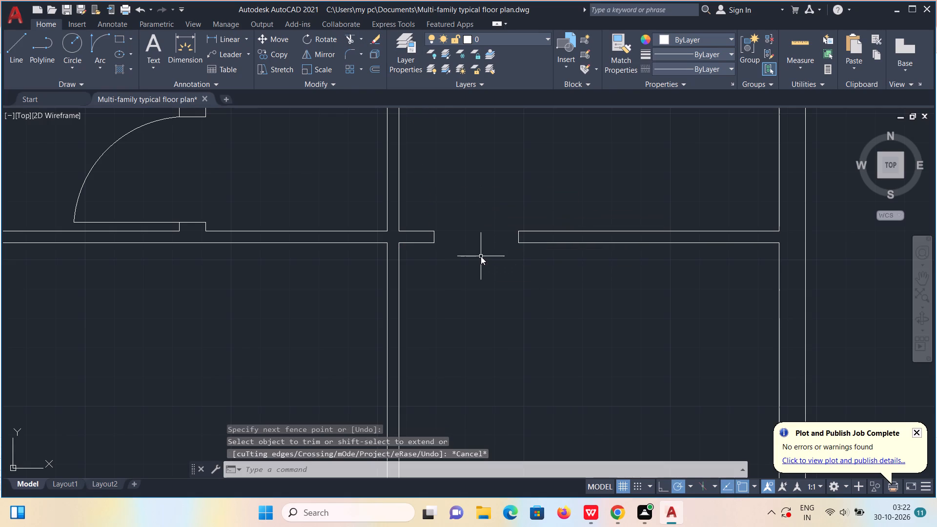
{"action": "key", "text": "Return"}
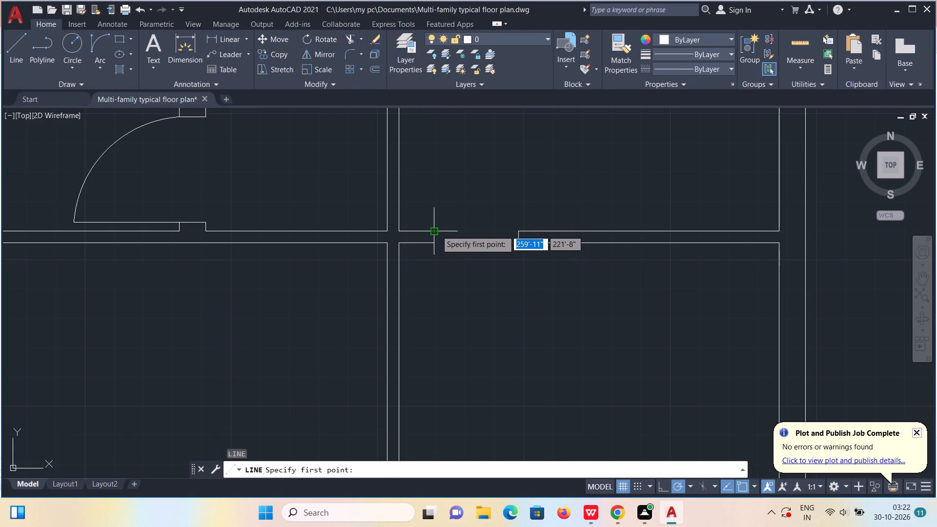
{"action": "left_click", "coordinate": [436, 230]}
{"action": "type", "text": "2'5\""}
{"action": "key", "text": "Return"}
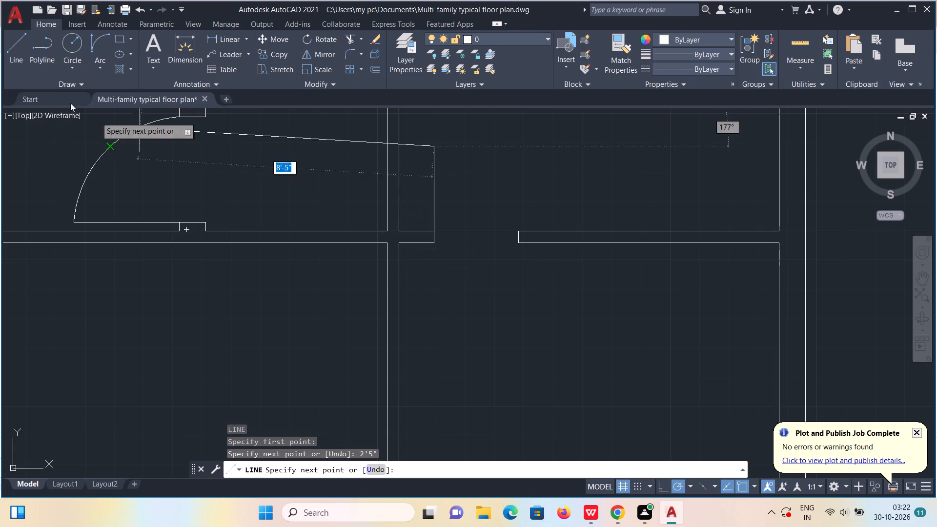
Draw the quarter-circle swing arc from the leaf's north end to the top of the doorway's east jamb.
{"action": "left_click", "coordinate": [89, 43]}
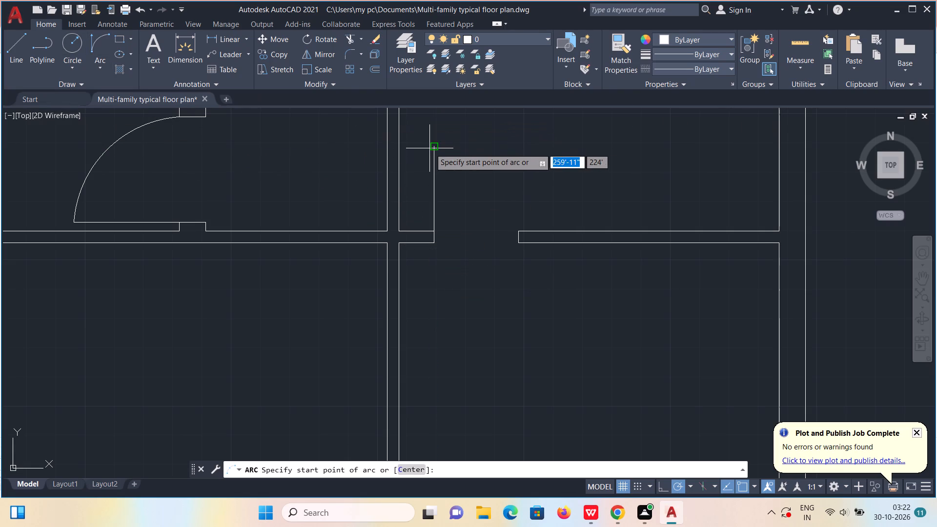
{"action": "left_click", "coordinate": [432, 148]}
{"action": "left_click", "coordinate": [518, 228]}
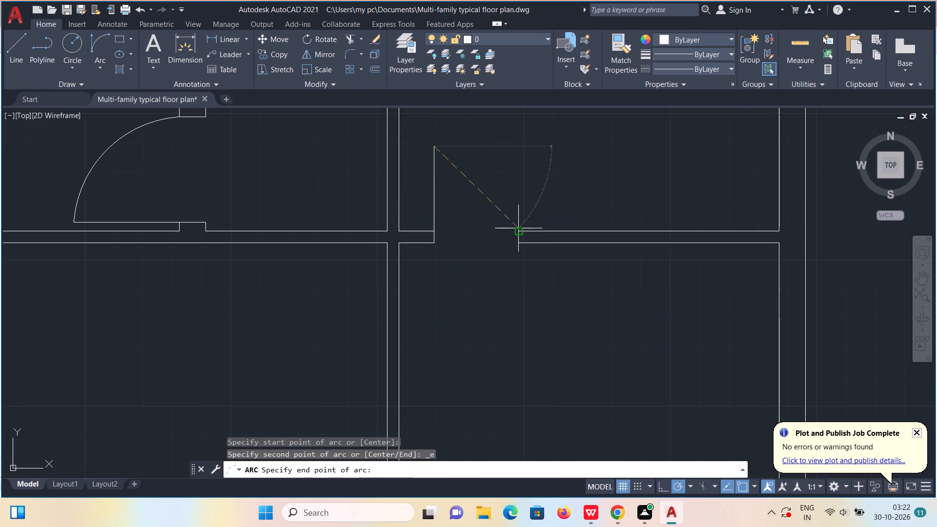
{"action": "left_click", "coordinate": [520, 147]}
{"action": "scroll", "coordinate": [520, 149], "scroll_direction": "down", "scroll_amount": 3}
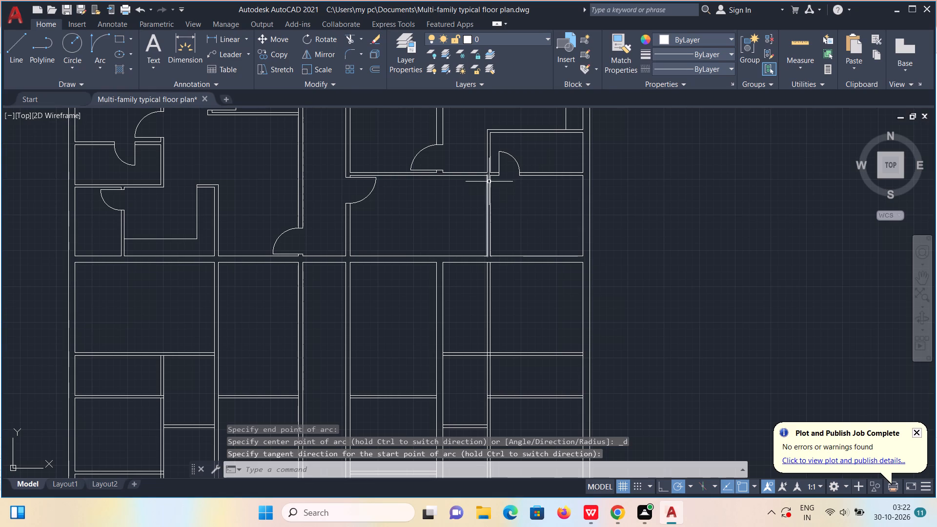
Draw a jamb line across the north end of the vertical partition just southwest of the new doorway.
{"action": "scroll", "coordinate": [490, 179], "scroll_direction": "up", "scroll_amount": 2}
{"action": "key", "text": "l"}
{"action": "key", "text": "Return"}
{"action": "scroll", "coordinate": [488, 171], "scroll_direction": "up", "scroll_amount": 2}
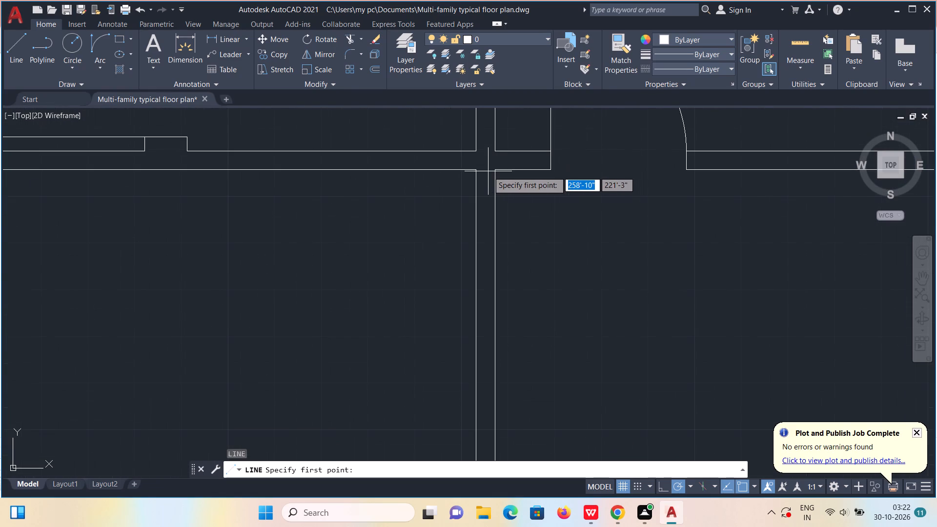
{"action": "left_click", "coordinate": [475, 168]}
{"action": "left_click", "coordinate": [491, 171]}
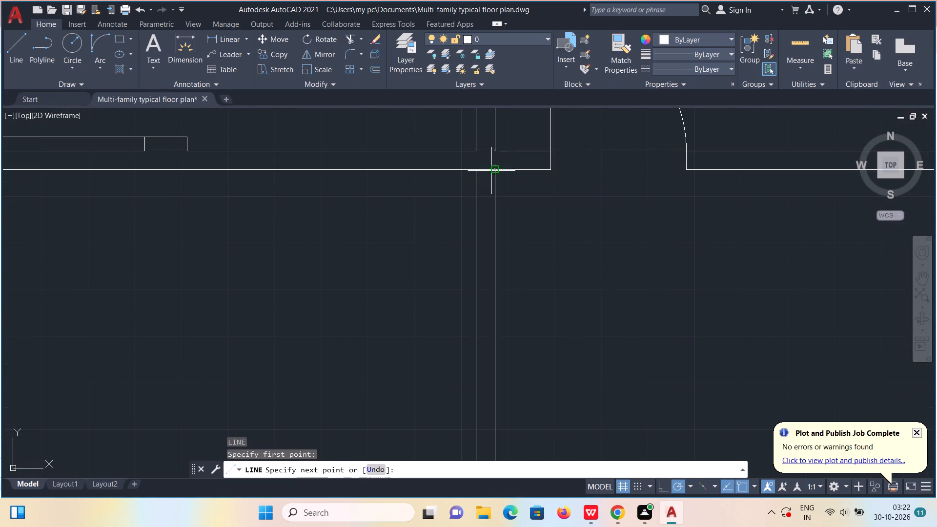
{"action": "key", "text": "Escape"}
Move the jamb line at the north end of the vertical partition 3" south.
{"action": "left_click", "coordinate": [486, 170]}
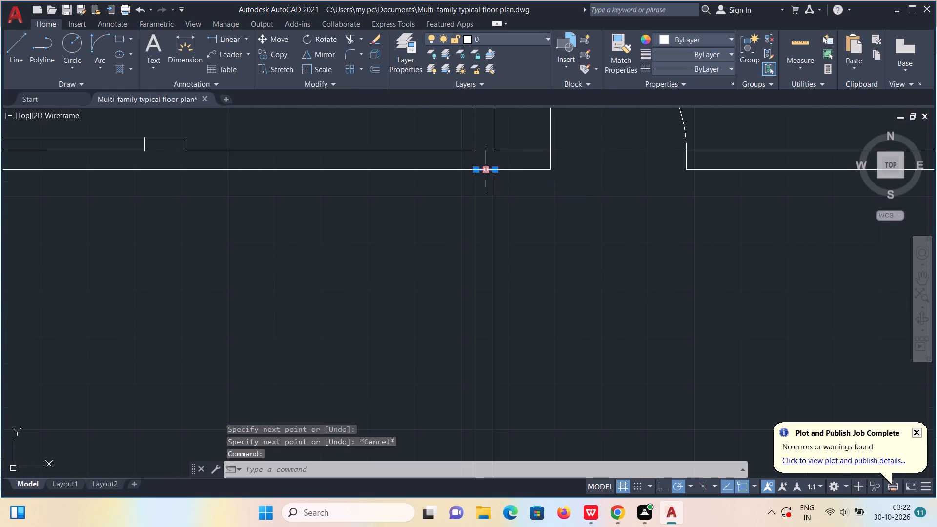
{"action": "key", "text": "m"}
{"action": "key", "text": "Return"}
{"action": "left_click", "coordinate": [486, 170]}
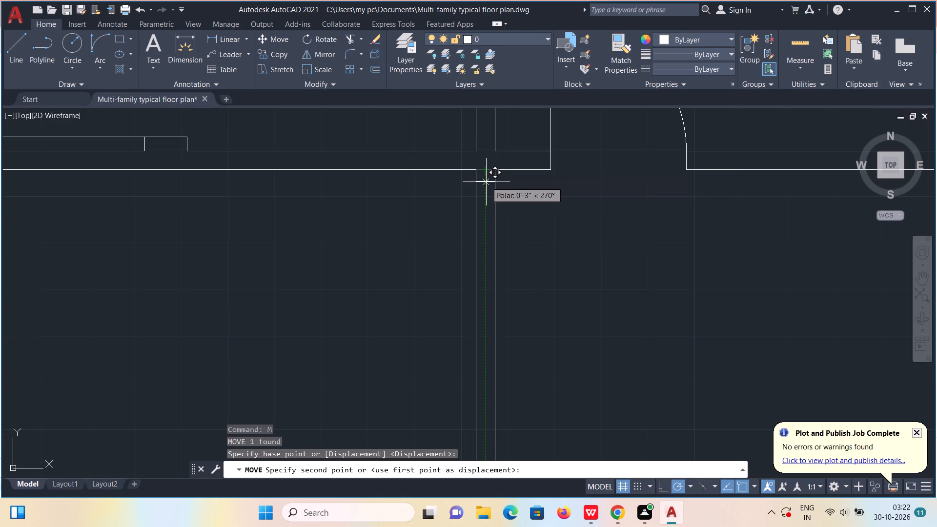
{"action": "key", "text": "3"}
{"action": "key", "text": "shift+quotedbl"}
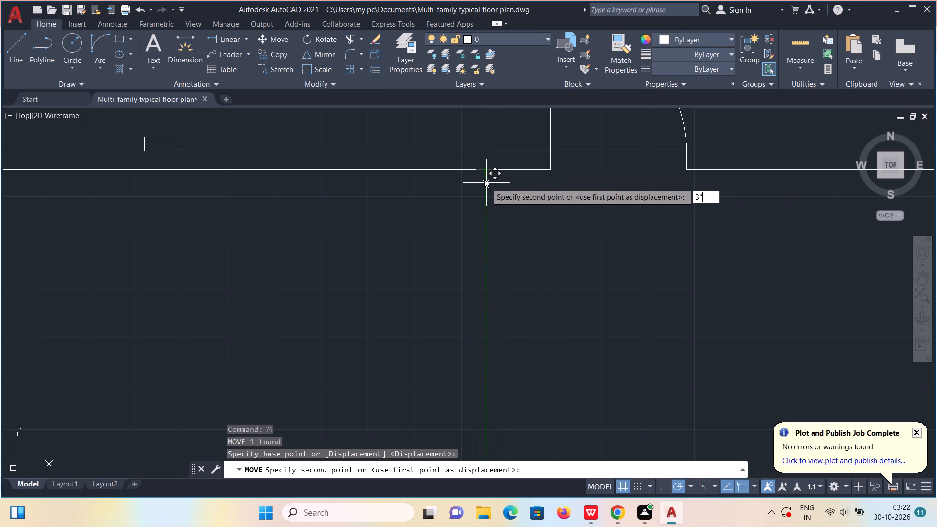
{"action": "key", "text": "Return"}
Copy the moved jamb line 3' south along the vertical partition to mark the opening's other side.
{"action": "left_click", "coordinate": [486, 183]}
{"action": "type", "text": "co"}
{"action": "key", "text": "Return"}
{"action": "left_click", "coordinate": [486, 183]}
{"action": "type", "text": "3'"}
{"action": "key", "text": "Return"}
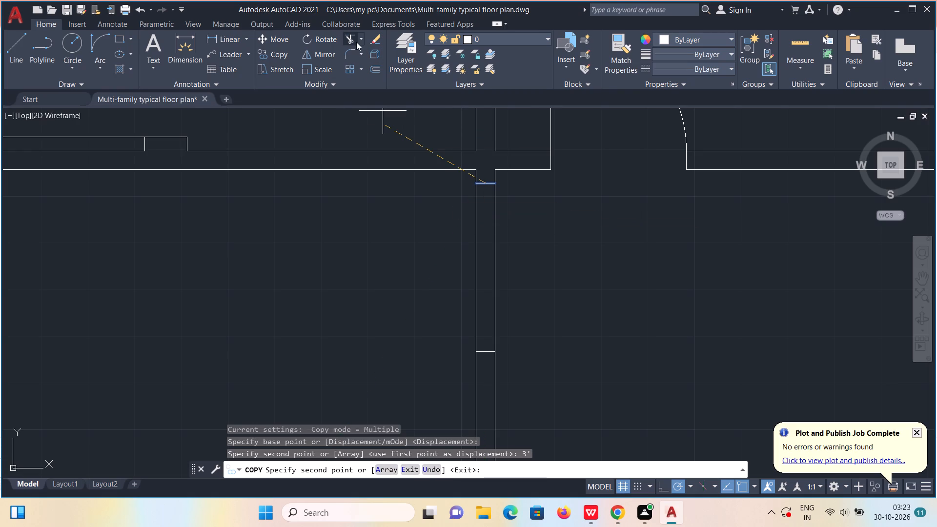
Trim both faces of the vertical partition between the two jamb lines to open the doorway.
{"action": "left_click", "coordinate": [356, 41]}
{"action": "left_click_drag", "start_coordinate": [415, 237], "coordinate": [505, 263]}
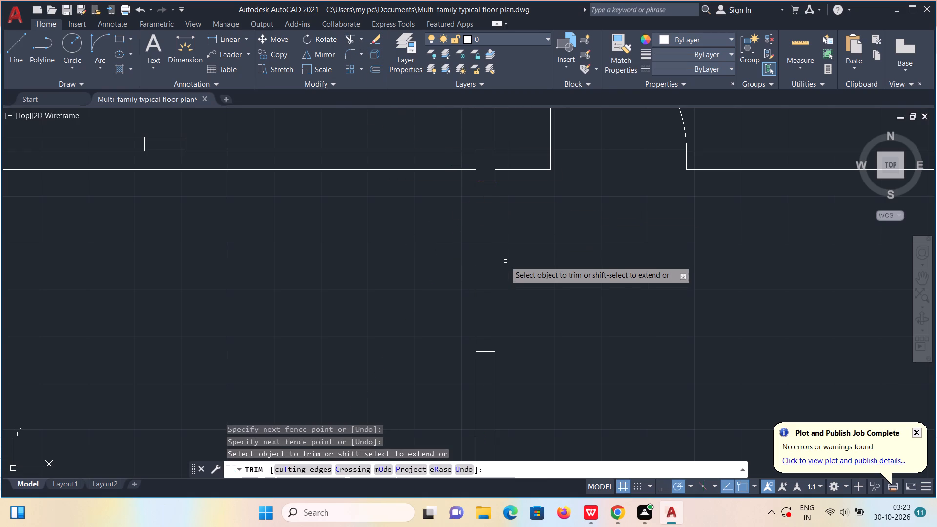
{"action": "scroll", "coordinate": [505, 261], "scroll_direction": "down", "scroll_amount": 2}
{"action": "key", "text": "Escape"}
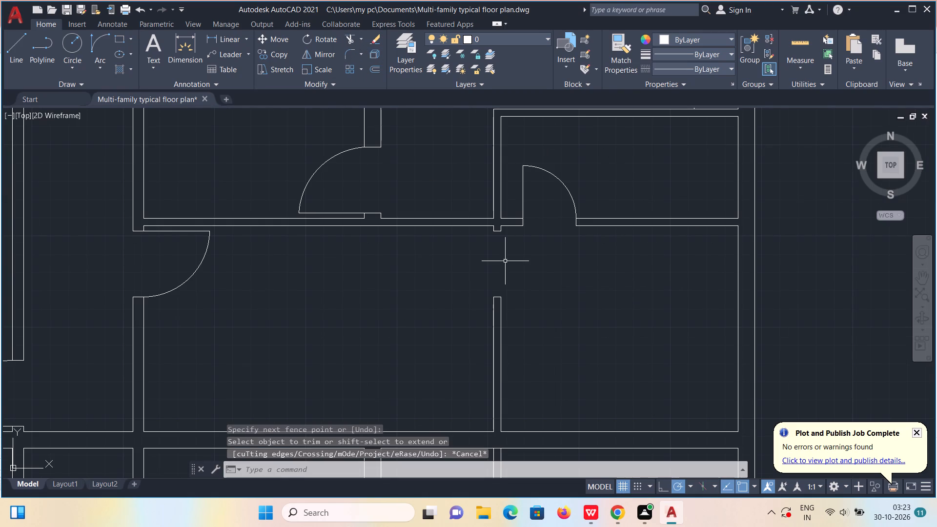
Draw a 3' door leaf line east from the east end of the doorway's north jamb.
{"action": "key", "text": "l"}
{"action": "key", "text": "Return"}
{"action": "scroll", "coordinate": [506, 241], "scroll_direction": "up", "scroll_amount": 2}
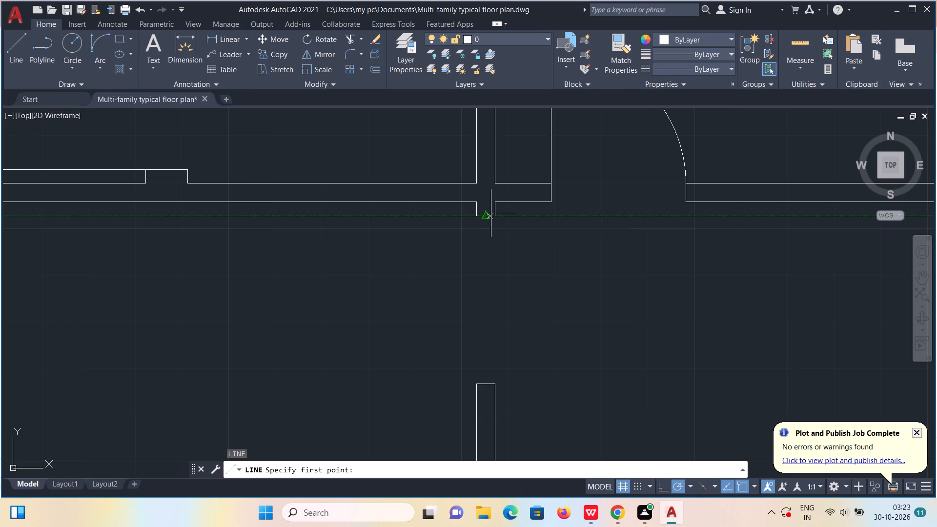
{"action": "left_click", "coordinate": [493, 216]}
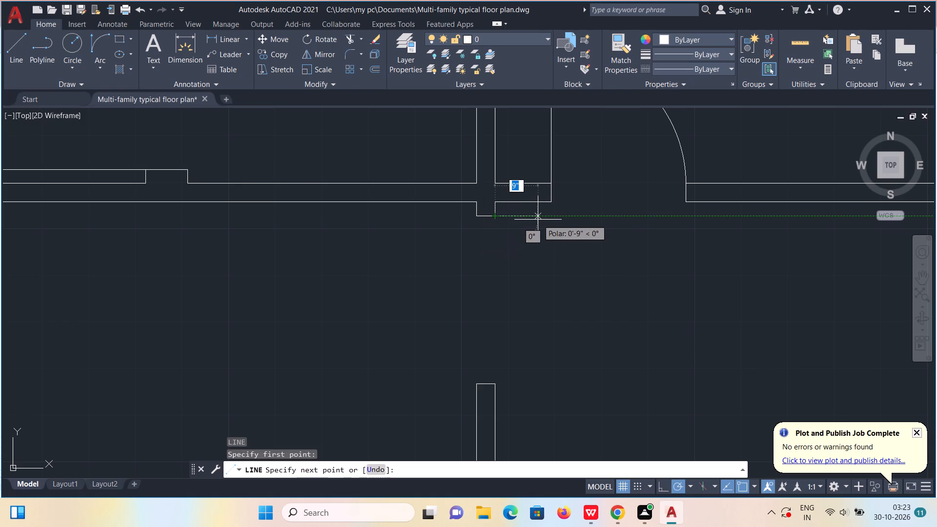
{"action": "type", "text": "3'"}
{"action": "key", "text": "Return"}
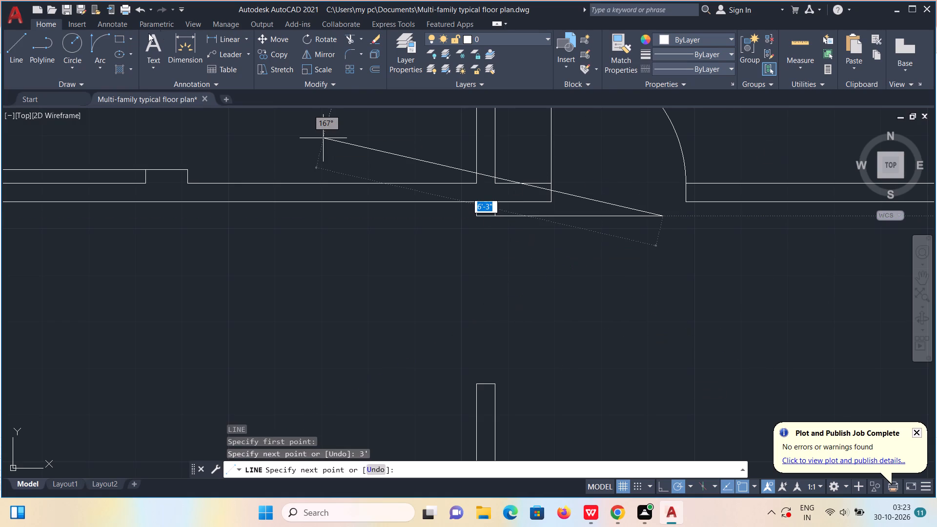
Draw the quarter-circle swing arc from the south jamb's east end to the leaf's east end.
{"action": "left_click", "coordinate": [101, 40]}
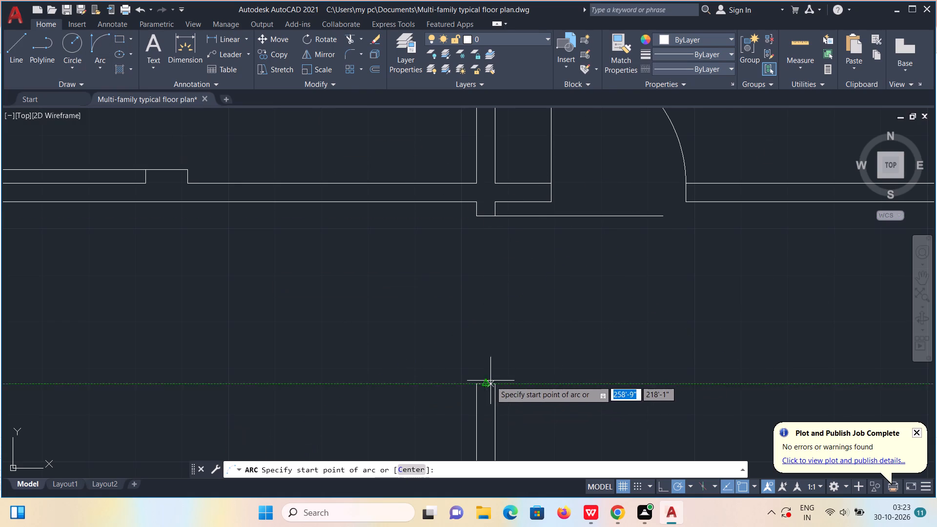
{"action": "left_click", "coordinate": [494, 383]}
{"action": "left_click", "coordinate": [665, 213]}
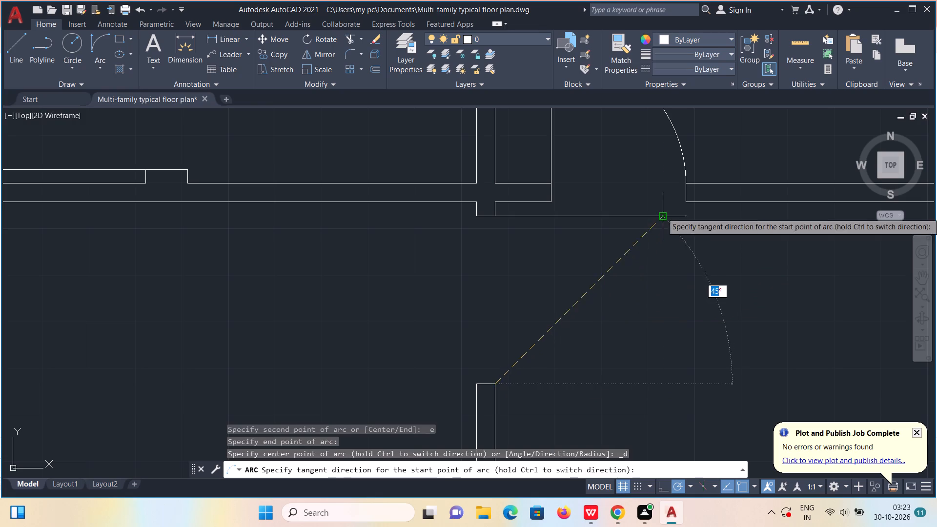
{"action": "left_click", "coordinate": [661, 391]}
Trim away the vertical partition lines crossing the large east room just south of the horizontal dividing wall.
{"action": "scroll", "coordinate": [656, 376], "scroll_direction": "down", "scroll_amount": 2}
{"action": "middle_click_drag", "start_coordinate": [655, 375], "coordinate": [632, 272]}
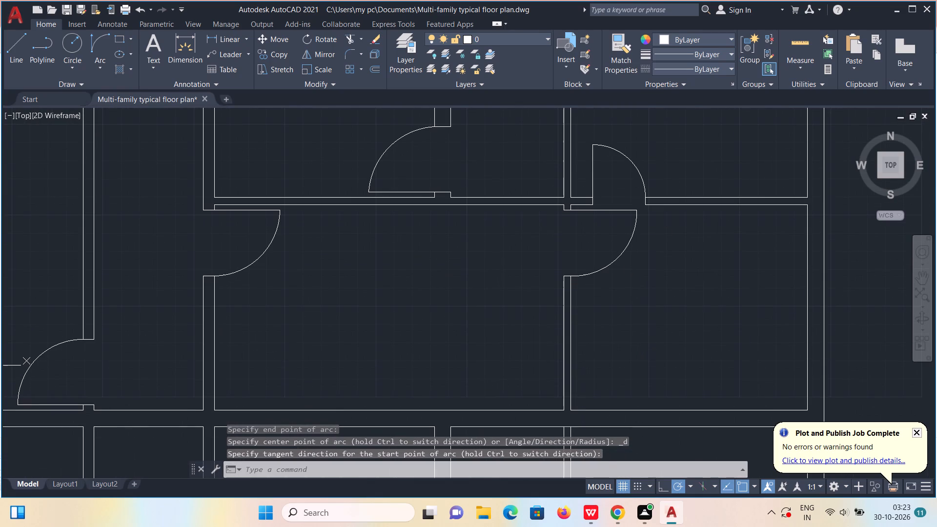
{"action": "scroll", "coordinate": [632, 276], "scroll_direction": "down", "scroll_amount": 2}
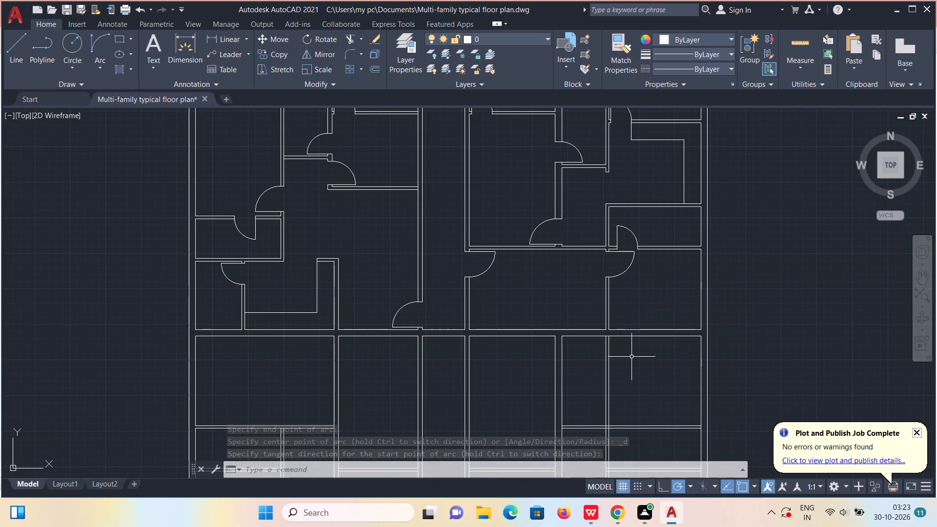
{"action": "middle_click_drag", "start_coordinate": [631, 357], "coordinate": [643, 244]}
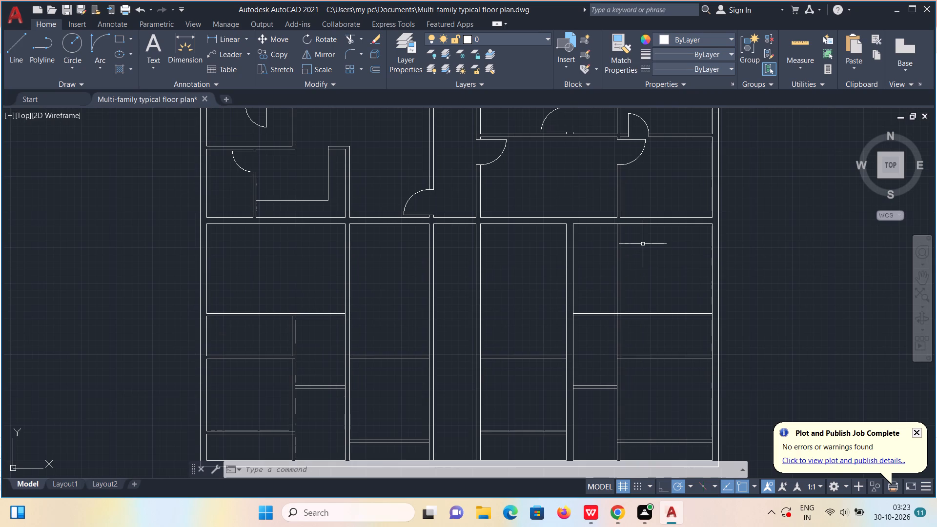
{"action": "left_click", "coordinate": [354, 36]}
{"action": "left_click_drag", "start_coordinate": [606, 275], "coordinate": [626, 282]}
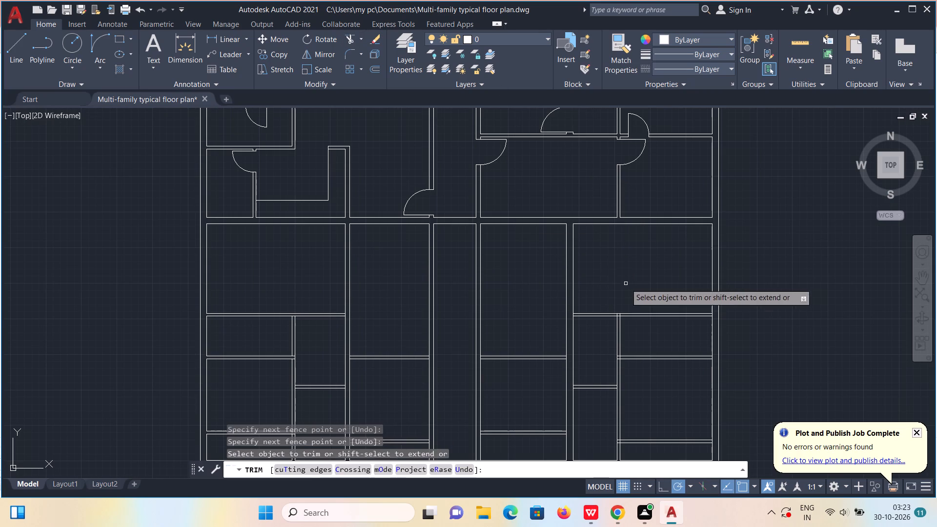
Trim the short face segment where the vertical partition meets the large east room's south partition, opening the T-junction.
{"action": "scroll", "coordinate": [618, 305], "scroll_direction": "up", "scroll_amount": 4}
{"action": "left_click_drag", "start_coordinate": [601, 373], "coordinate": [638, 373]}
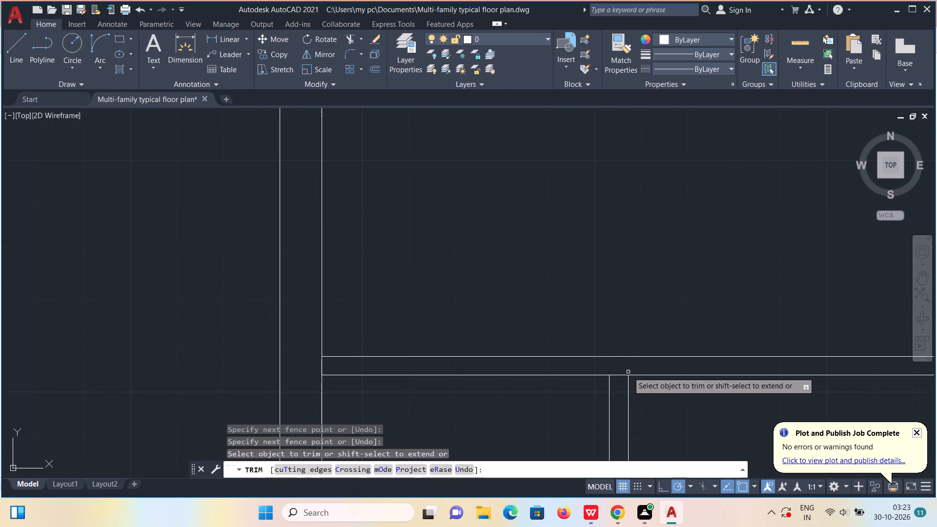
{"action": "left_click_drag", "start_coordinate": [619, 372], "coordinate": [616, 384]}
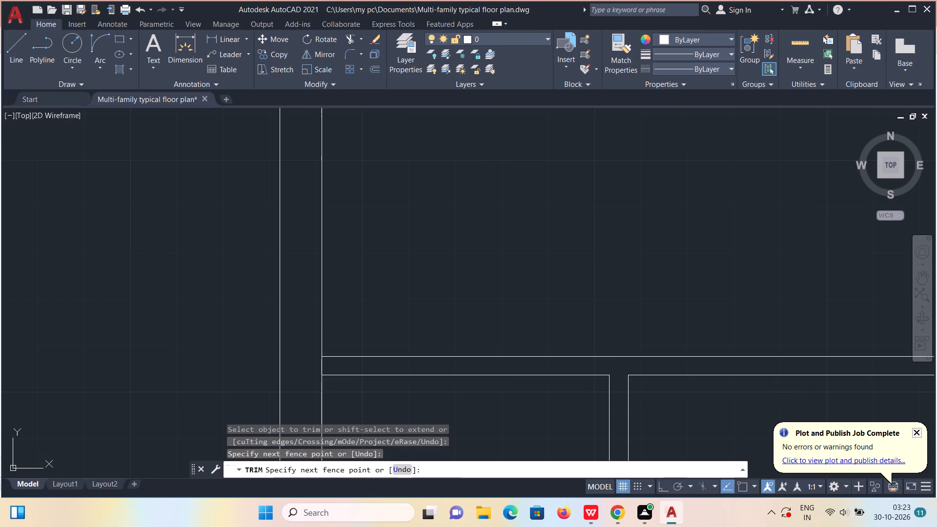
{"action": "scroll", "coordinate": [613, 382], "scroll_direction": "down", "scroll_amount": 3}
{"action": "middle_click_drag", "start_coordinate": [603, 321], "coordinate": [618, 247]}
{"action": "scroll", "coordinate": [618, 247], "scroll_direction": "up", "scroll_amount": 1}
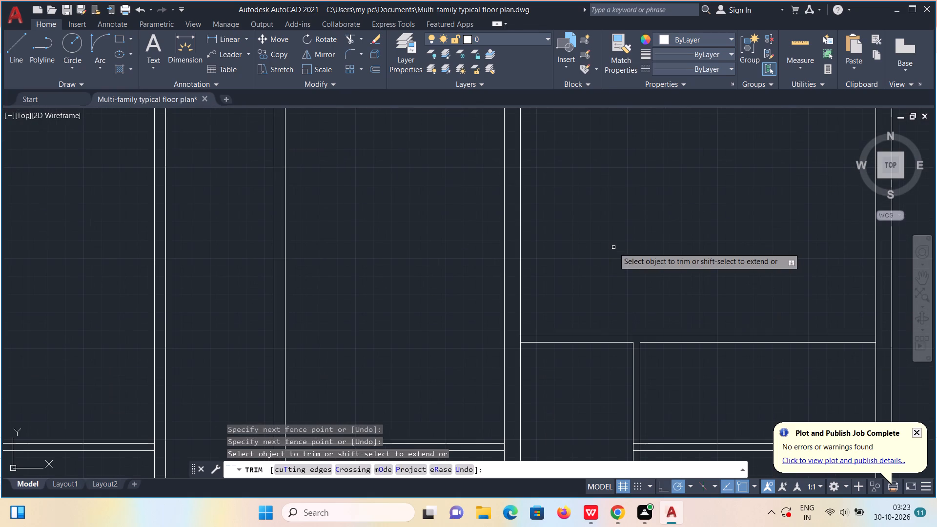
{"action": "key", "text": "Escape"}
Draw a jamb line across the west end of the large east room's south partition, along the wall face.
{"action": "key", "text": "l"}
{"action": "key", "text": "Return"}
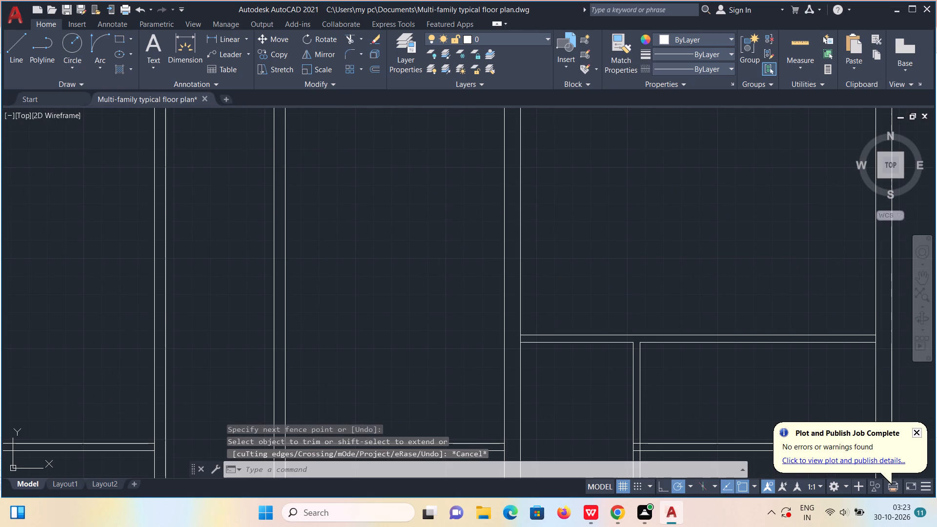
{"action": "middle_click_drag", "start_coordinate": [566, 321], "coordinate": [564, 284]}
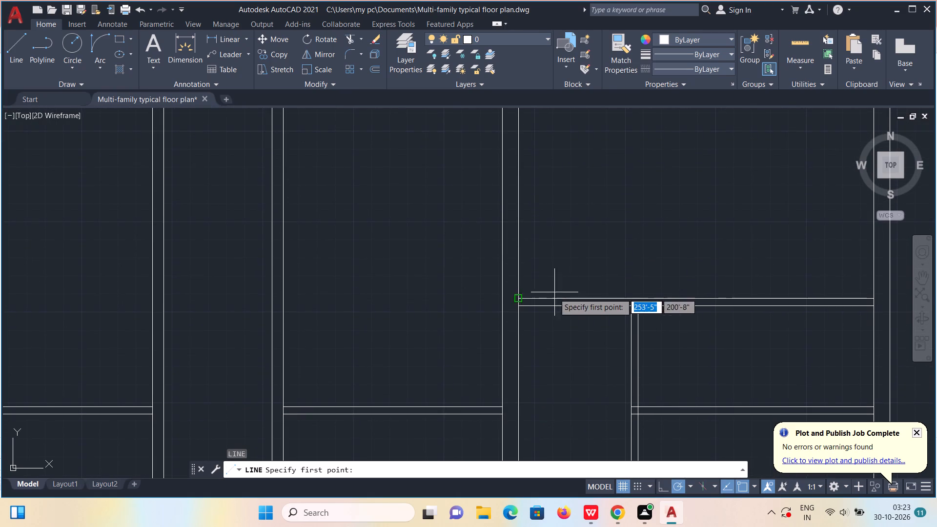
{"action": "scroll", "coordinate": [549, 304], "scroll_direction": "up", "scroll_amount": 2}
{"action": "left_click", "coordinate": [484, 286]}
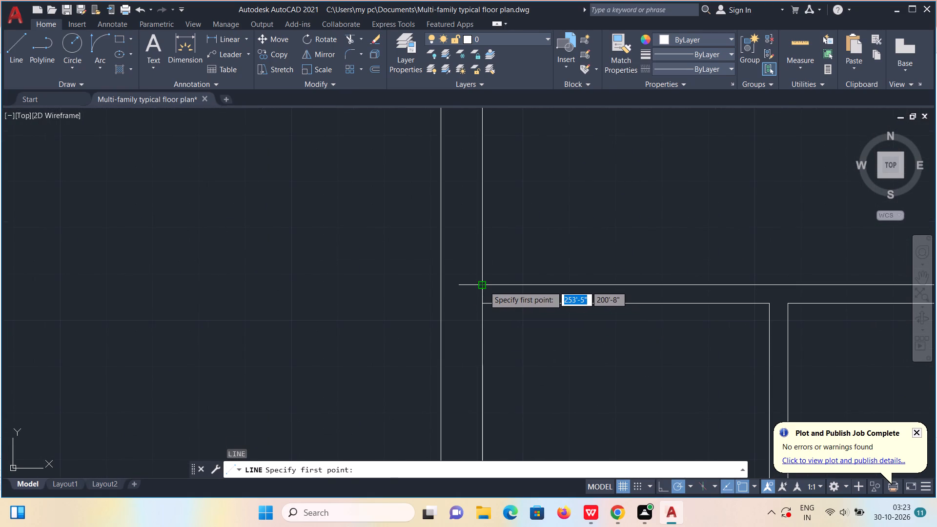
{"action": "left_click", "coordinate": [482, 304]}
{"action": "key", "text": "Escape"}
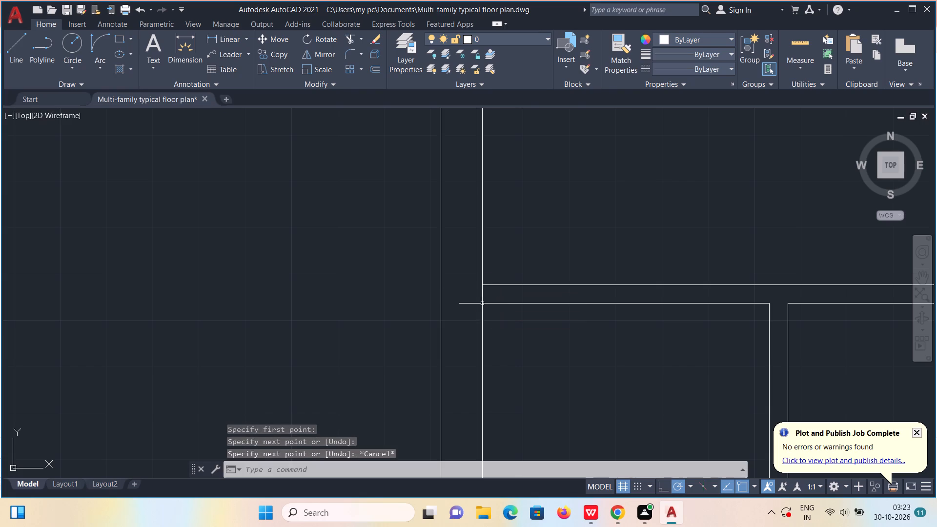
Move the new jamb line 6" east from the wall face.
{"action": "left_click", "coordinate": [484, 296]}
{"action": "key", "text": "m"}
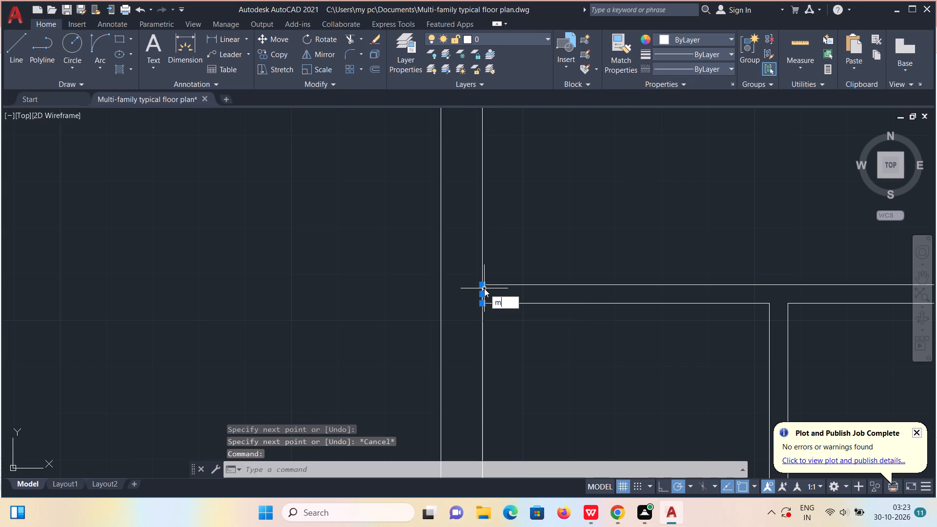
{"action": "key", "text": "Return"}
{"action": "left_click", "coordinate": [484, 288]}
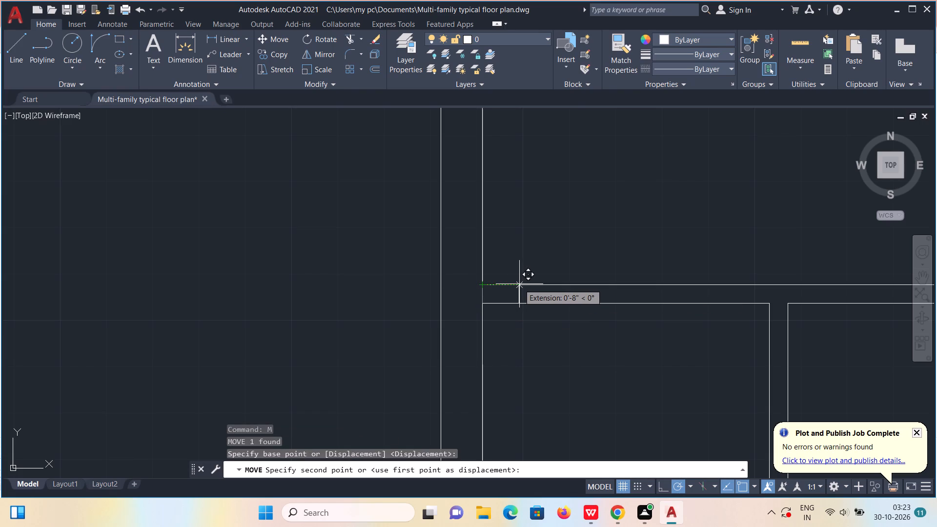
{"action": "type", "text": "6\""}
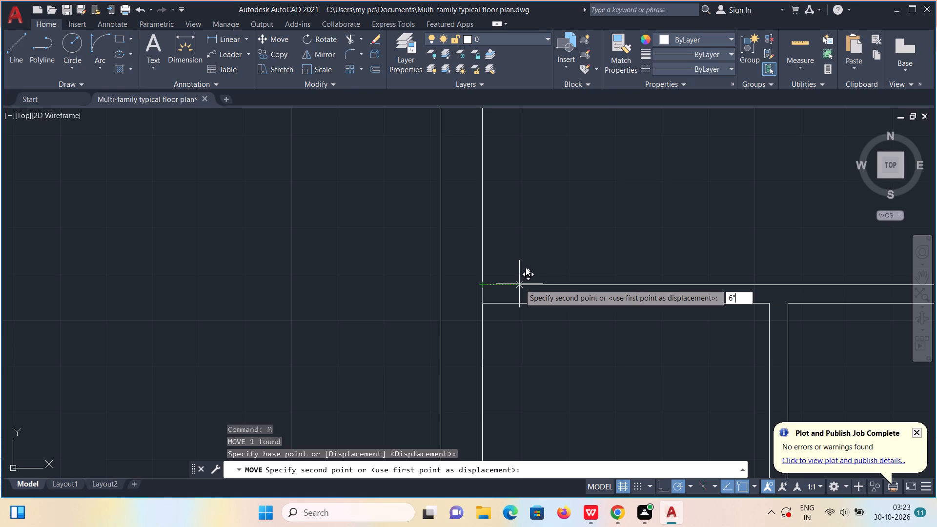
{"action": "key", "text": "Return"}
Copy the jamb line 3' east along the large east room's south partition.
{"action": "left_click", "coordinate": [511, 291]}
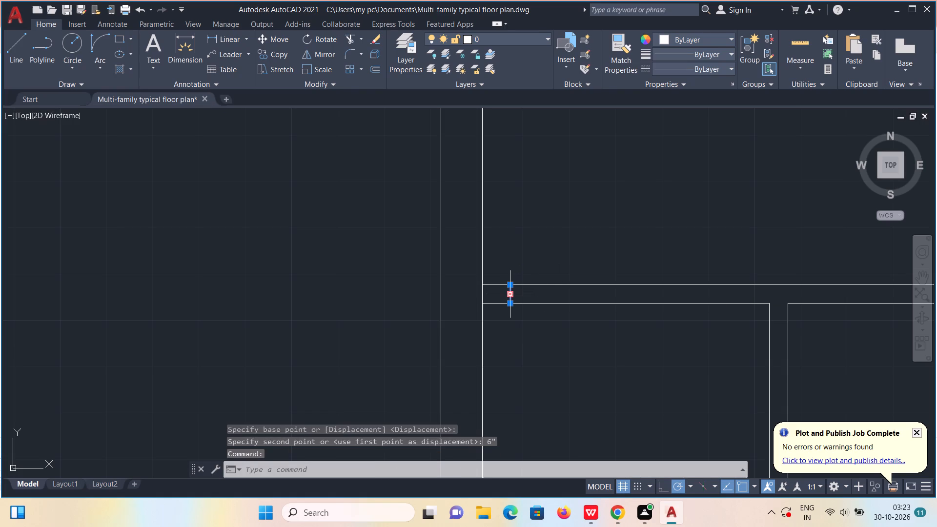
{"action": "scroll", "coordinate": [511, 291], "scroll_direction": "down", "scroll_amount": 4}
{"action": "scroll", "coordinate": [511, 291], "scroll_direction": "up", "scroll_amount": 5}
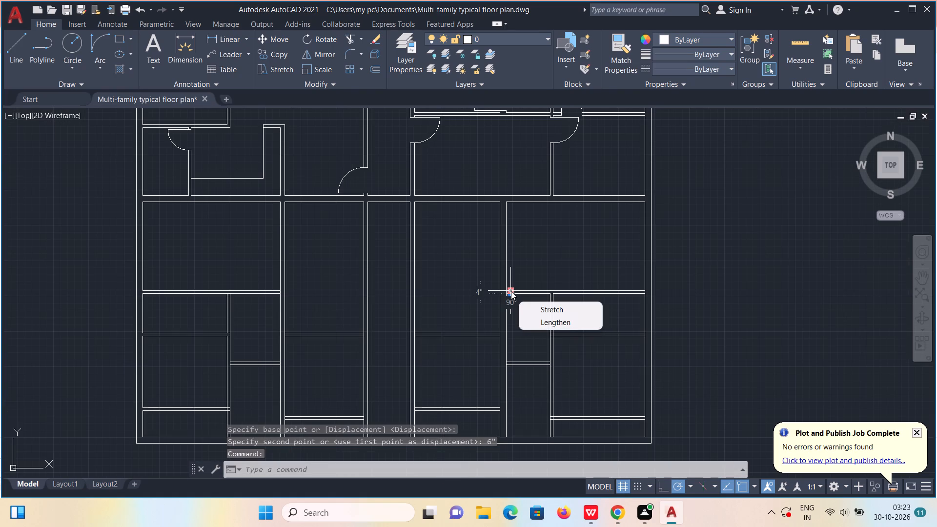
{"action": "scroll", "coordinate": [511, 291], "scroll_direction": "up", "scroll_amount": 2}
{"action": "key", "text": "Escape"}
{"action": "scroll", "coordinate": [511, 291], "scroll_direction": "up", "scroll_amount": 4}
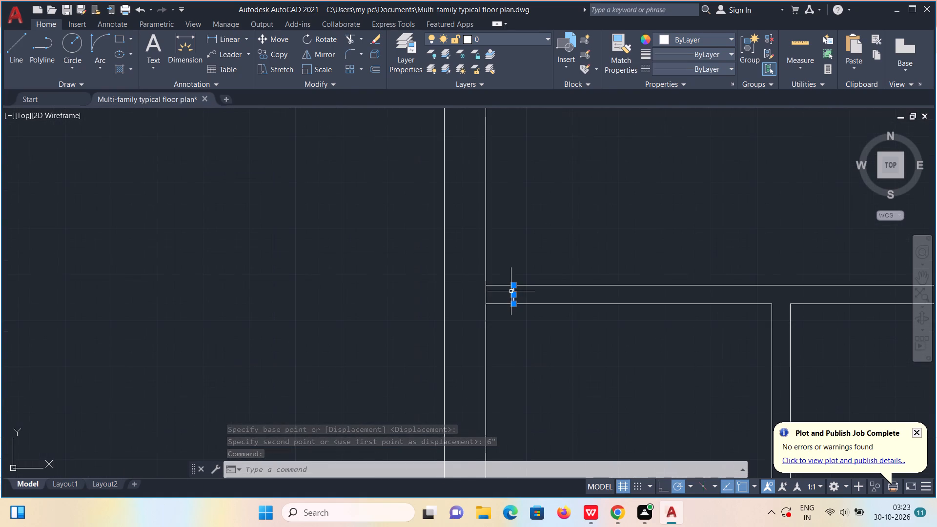
{"action": "key", "text": "c"}
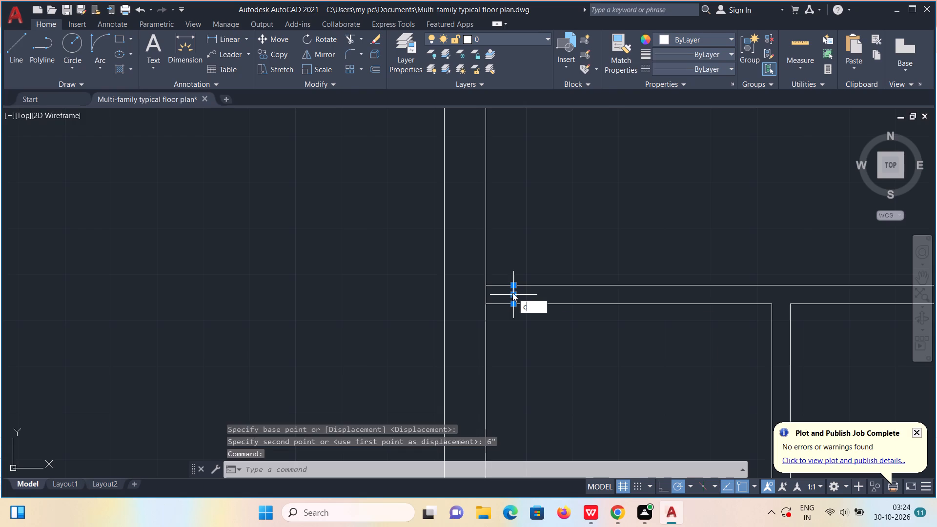
{"action": "key", "text": "o"}
{"action": "key", "text": "Return"}
{"action": "left_click", "coordinate": [512, 293]}
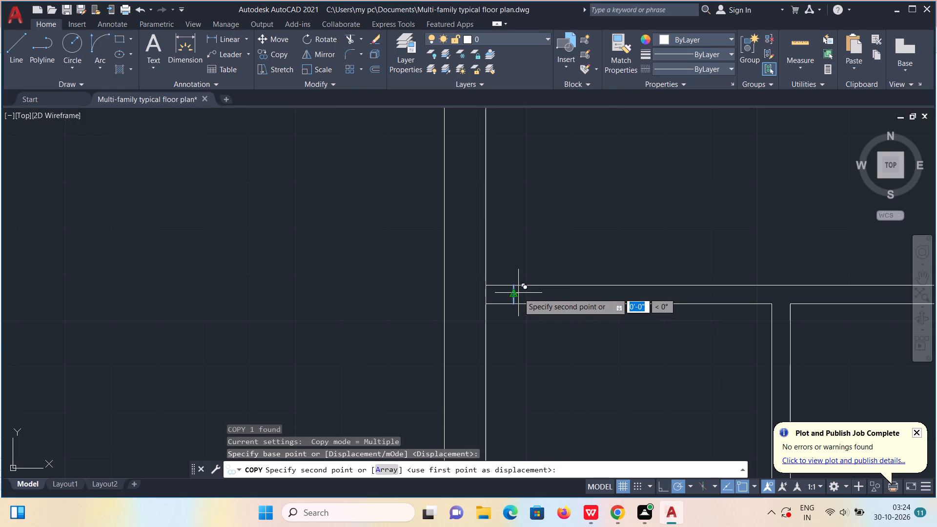
{"action": "type", "text": "3'"}
{"action": "key", "text": "Return"}
Trim both partition faces between the jambs, and the wall-face segment closing the short west stub.
{"action": "left_click", "coordinate": [353, 37]}
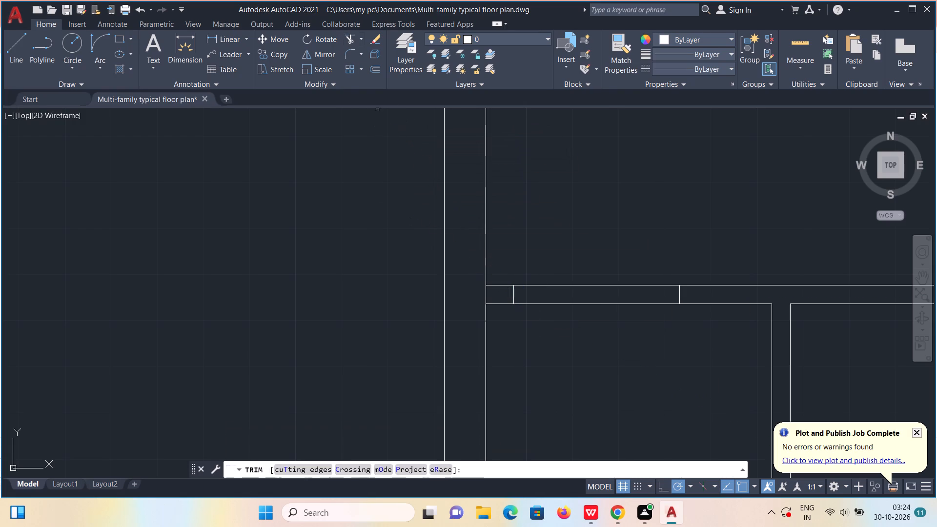
{"action": "left_click_drag", "start_coordinate": [576, 275], "coordinate": [576, 334]}
{"action": "left_click_drag", "start_coordinate": [493, 295], "coordinate": [484, 293]}
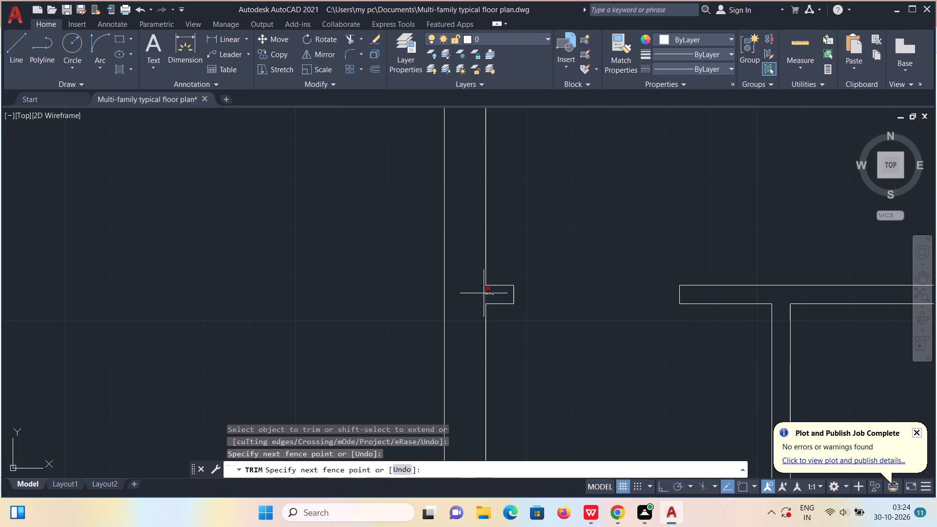
{"action": "left_click_drag", "start_coordinate": [484, 293], "coordinate": [483, 293]}
{"action": "scroll", "coordinate": [483, 293], "scroll_direction": "down", "scroll_amount": 3}
{"action": "key", "text": "Escape"}
Draw a 3' door leaf line north from the top of the new doorway's west jamb.
{"action": "key", "text": "l"}
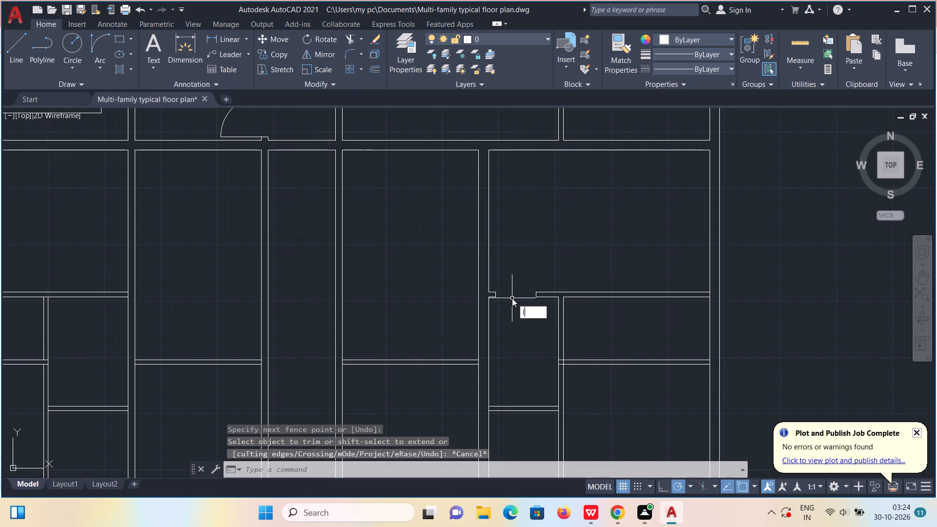
{"action": "key", "text": "Return"}
{"action": "scroll", "coordinate": [512, 295], "scroll_direction": "up", "scroll_amount": 3}
{"action": "left_click", "coordinate": [446, 288]}
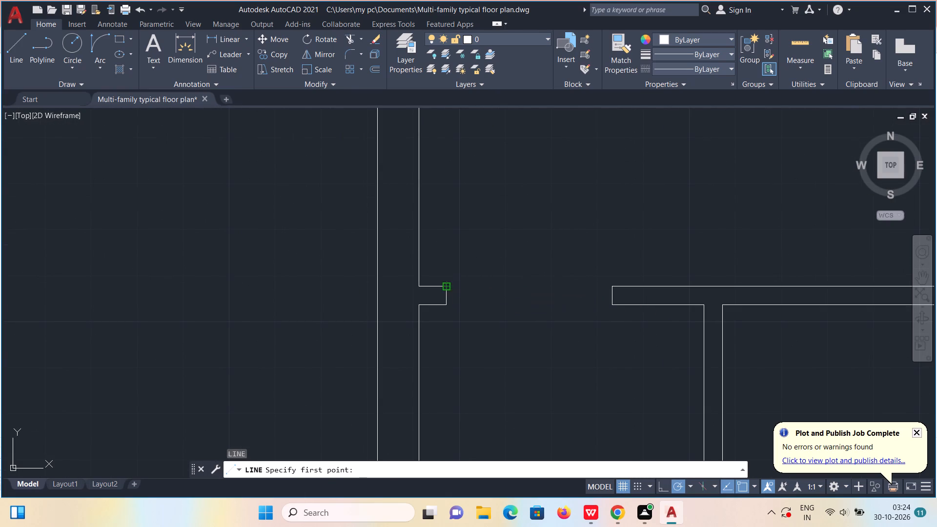
{"action": "type", "text": "3'"}
{"action": "key", "text": "Return"}
Draw the door swing arc from the leaf's north end to the top of the east jamb in the large east room's doorway.
{"action": "left_click", "coordinate": [107, 51]}
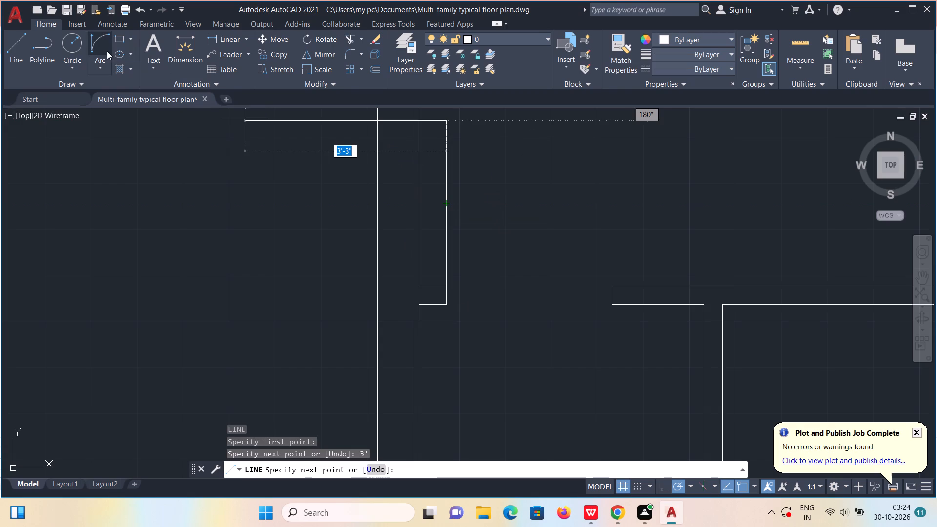
{"action": "left_click", "coordinate": [446, 122]}
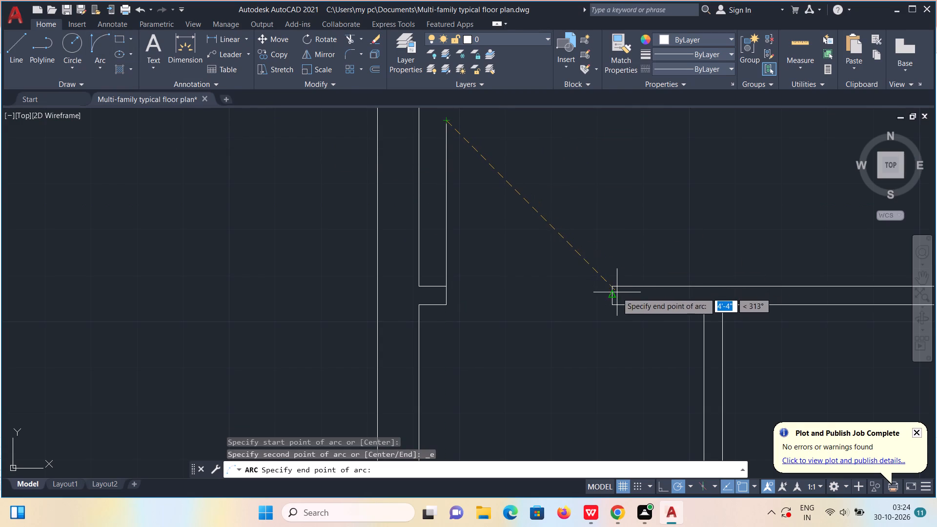
{"action": "left_click", "coordinate": [612, 285]}
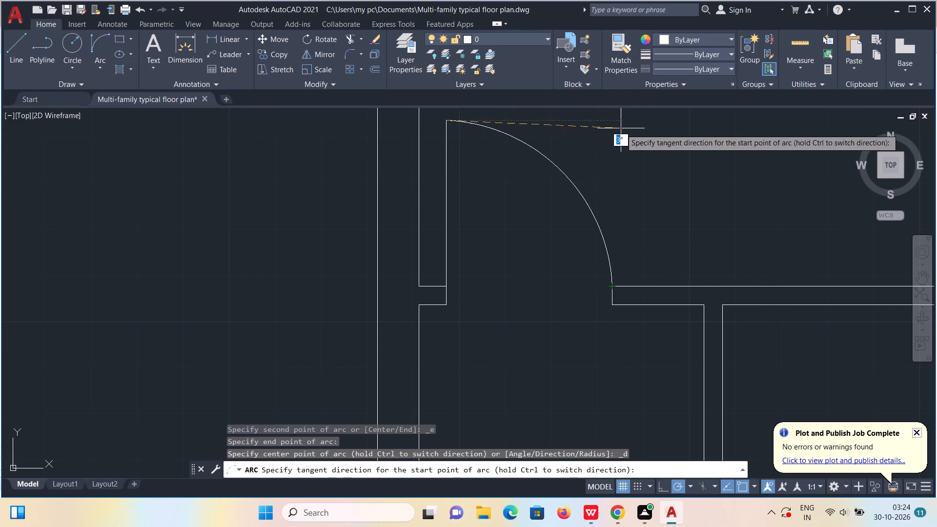
{"action": "left_click", "coordinate": [614, 121]}
Draw a jamb line across the central corridor's east wall, level with the north face of the partition on its east side.
{"action": "scroll", "coordinate": [614, 121], "scroll_direction": "down", "scroll_amount": 3}
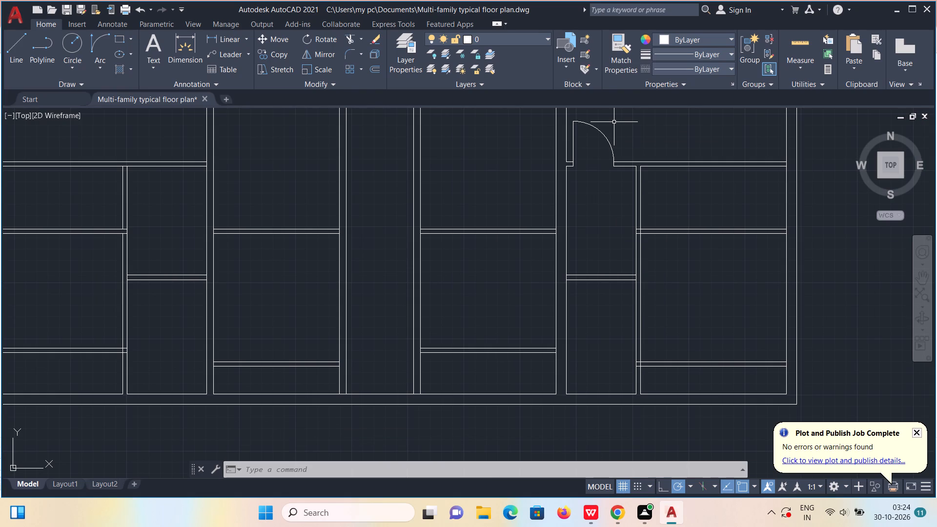
{"action": "scroll", "coordinate": [537, 167], "scroll_direction": "down", "scroll_amount": 3}
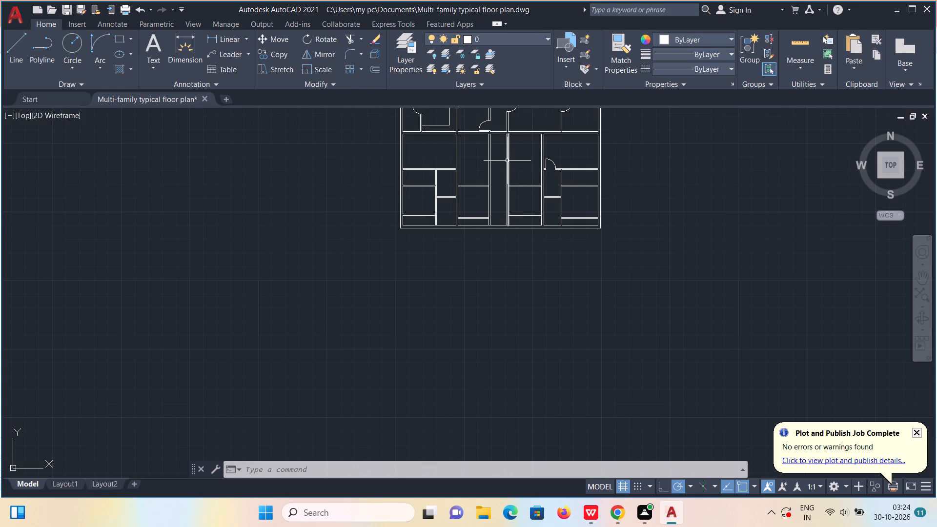
{"action": "middle_click_drag", "start_coordinate": [509, 167], "coordinate": [520, 195]}
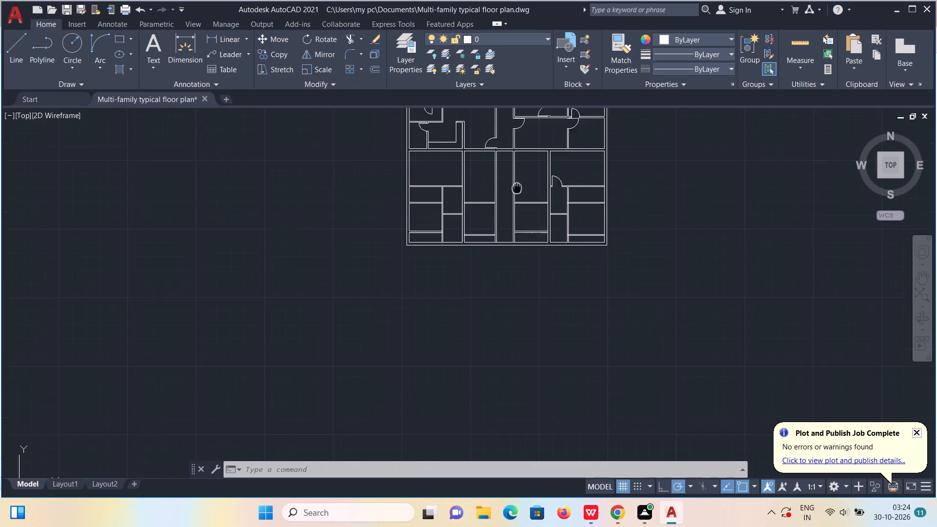
{"action": "middle_click_drag", "start_coordinate": [520, 195], "coordinate": [526, 208]}
{"action": "scroll", "coordinate": [526, 216], "scroll_direction": "up", "scroll_amount": 2}
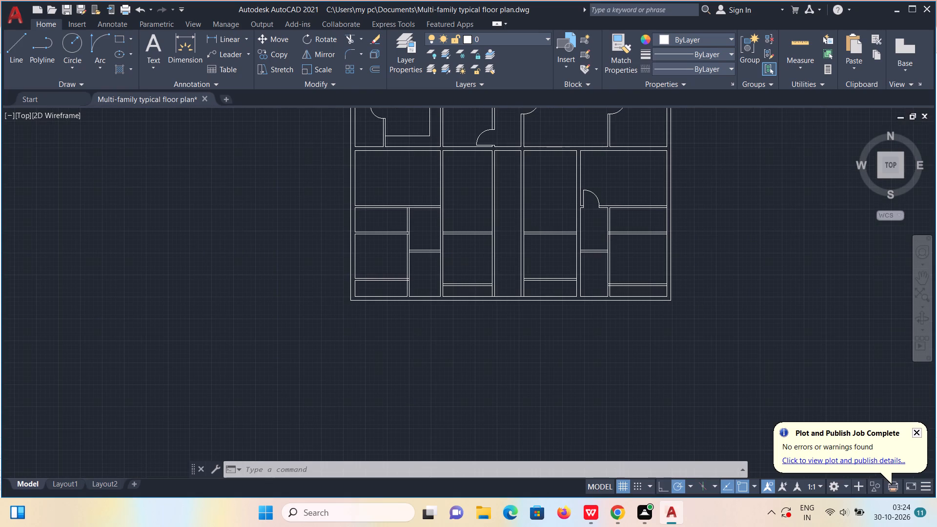
{"action": "key", "text": "l"}
{"action": "key", "text": "Return"}
{"action": "scroll", "coordinate": [525, 234], "scroll_direction": "up", "scroll_amount": 2}
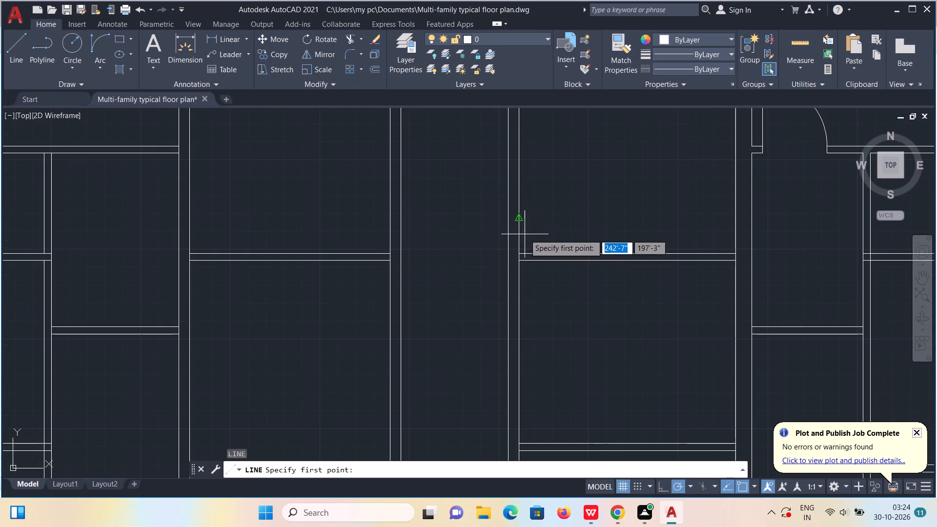
{"action": "left_click", "coordinate": [521, 250]}
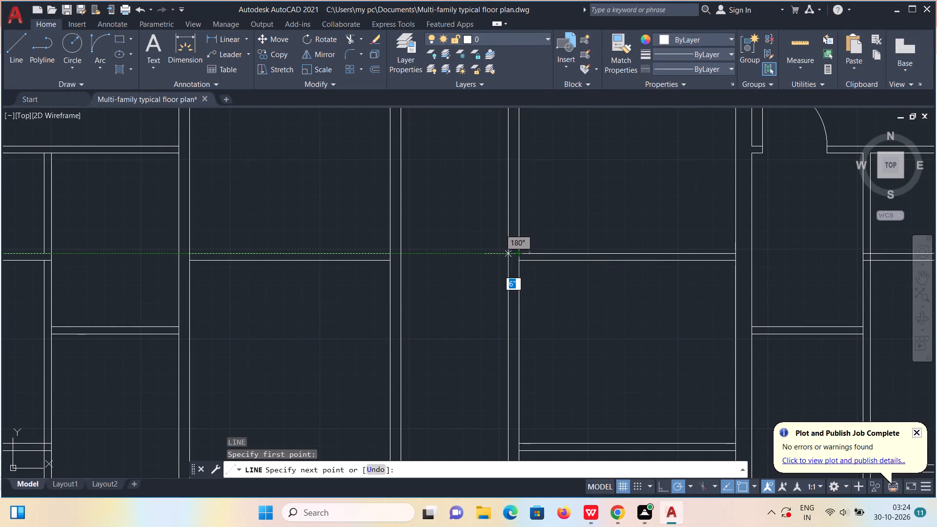
{"action": "left_click", "coordinate": [508, 257]}
{"action": "key", "text": "Escape"}
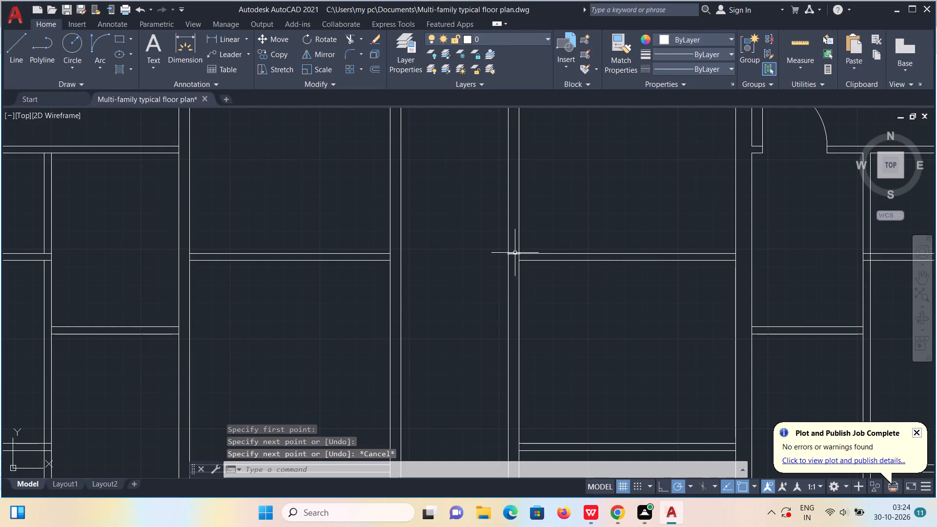
Move the new jamb line 3" north along the corridor wall.
{"action": "left_click", "coordinate": [515, 253]}
{"action": "key", "text": "m"}
{"action": "key", "text": "Return"}
{"action": "left_click", "coordinate": [515, 253]}
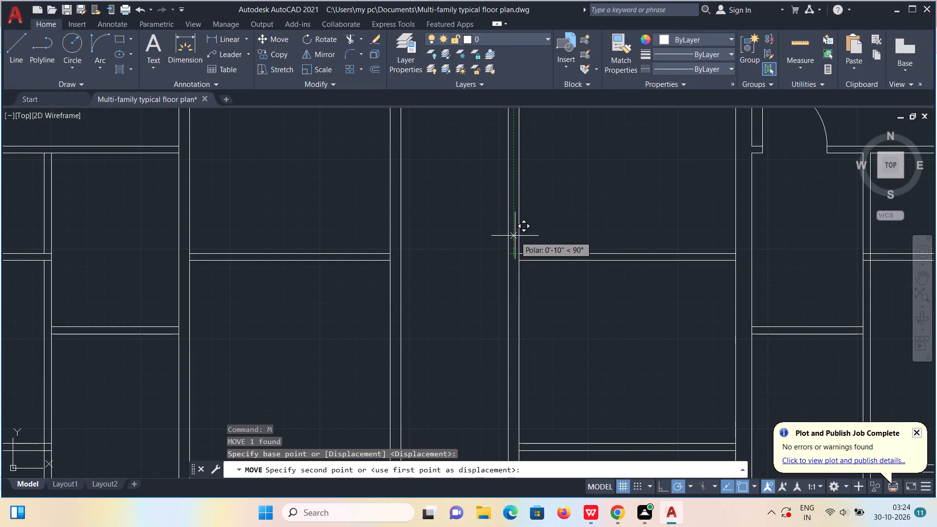
{"action": "key", "text": "3"}
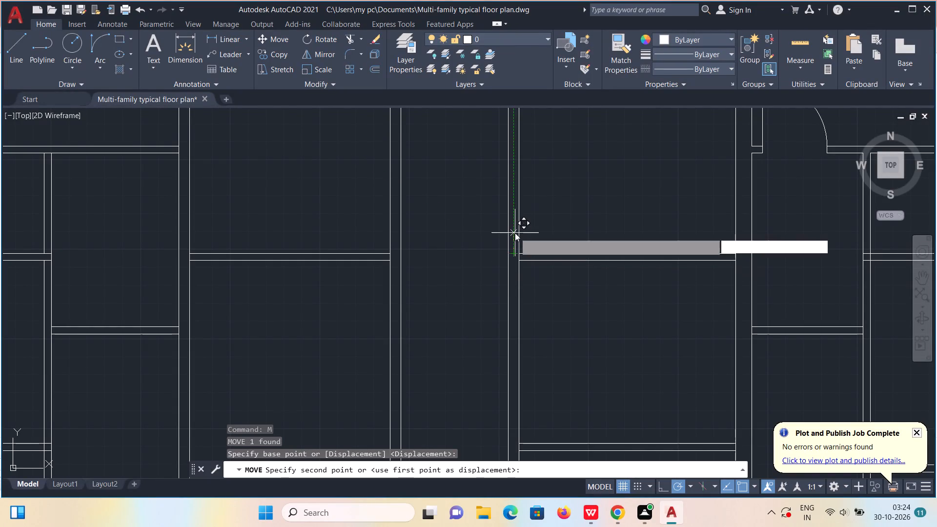
{"action": "key", "text": "shift+quotedbl"}
{"action": "key", "text": "Return"}
Copy the jamb line 3' north along the corridor's east wall.
{"action": "left_click", "coordinate": [511, 249]}
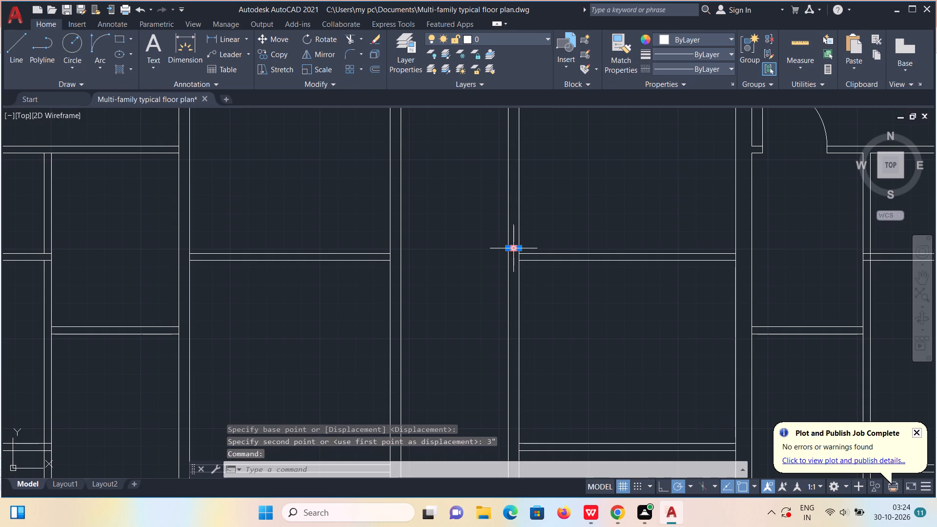
{"action": "type", "text": "co"}
{"action": "key", "text": "Return"}
{"action": "left_click", "coordinate": [511, 249]}
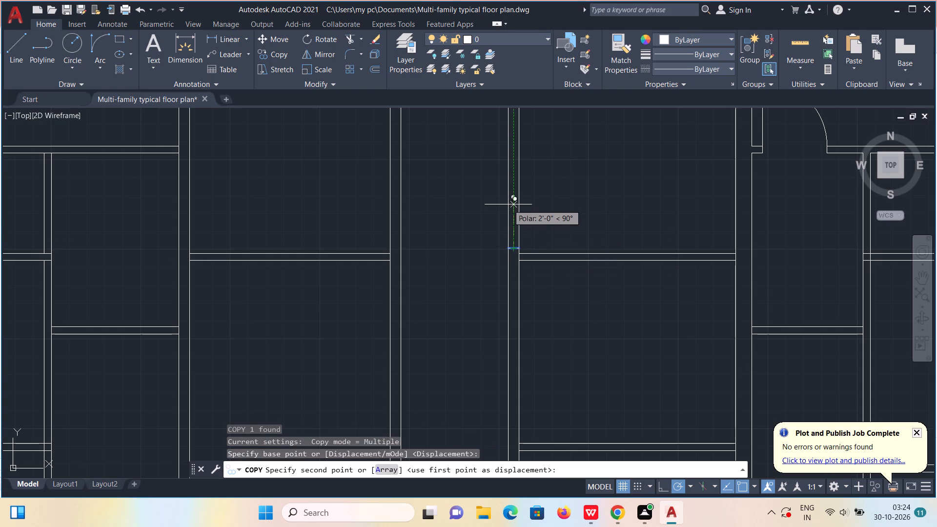
{"action": "type", "text": "3'"}
{"action": "key", "text": "Return"}
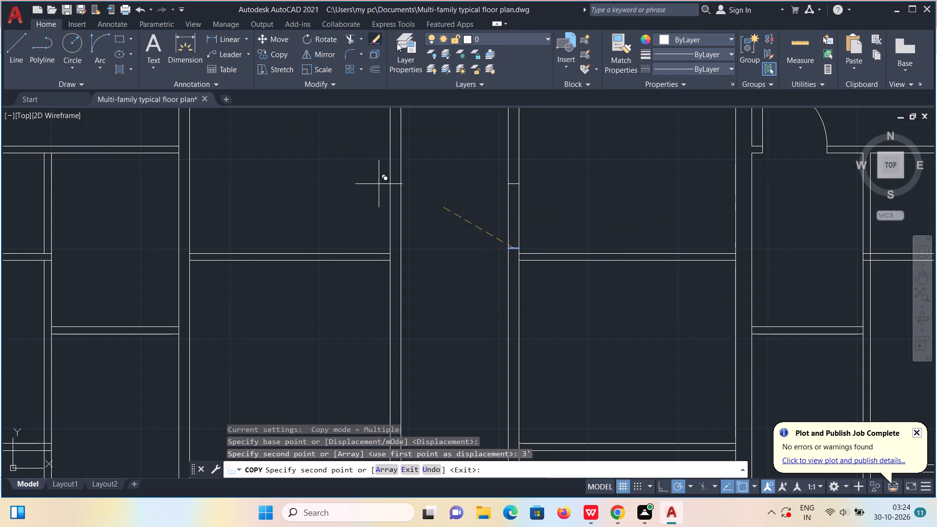
Trim both corridor wall faces between the jambs, and the wall-face segments closing both ends of the adjoining partition.
{"action": "left_click", "coordinate": [349, 37]}
{"action": "left_click_drag", "start_coordinate": [461, 209], "coordinate": [521, 215]}
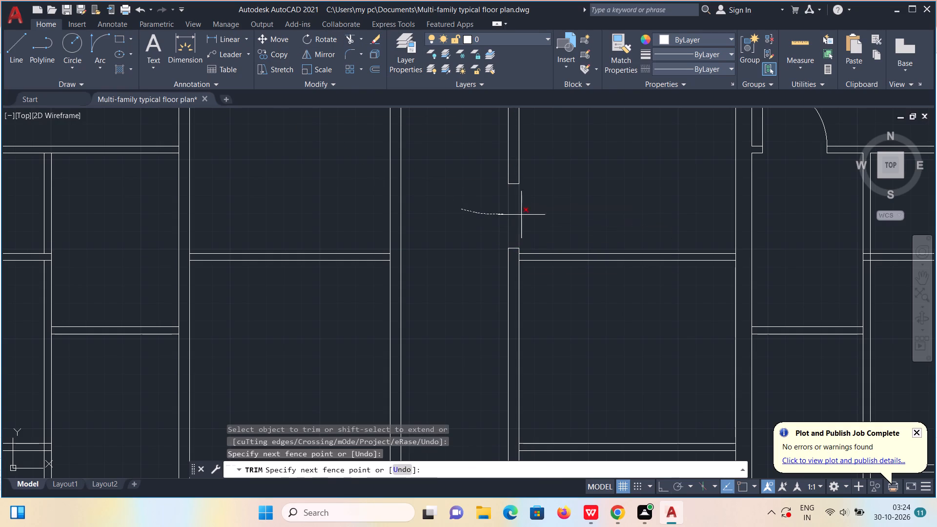
{"action": "left_click_drag", "start_coordinate": [521, 215], "coordinate": [524, 215]}
{"action": "scroll", "coordinate": [523, 251], "scroll_direction": "up", "scroll_amount": 3}
{"action": "left_click_drag", "start_coordinate": [478, 274], "coordinate": [518, 283]}
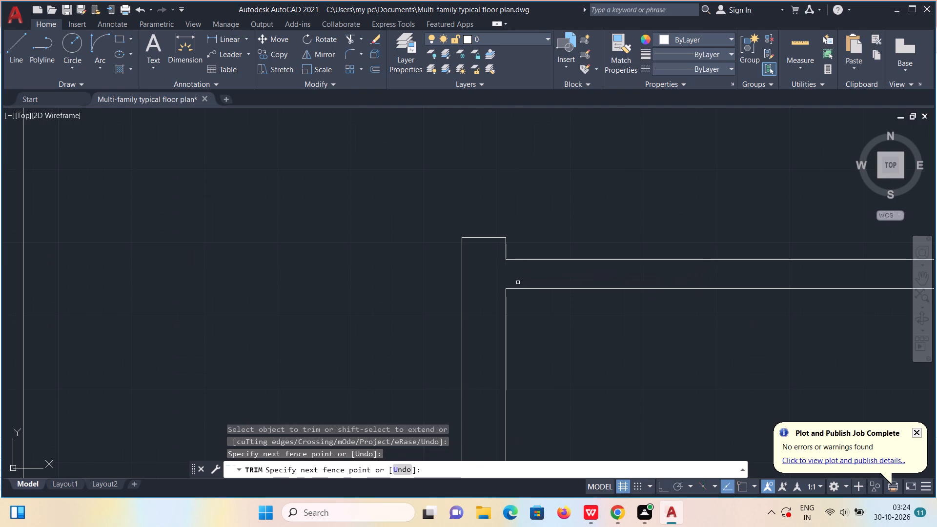
{"action": "scroll", "coordinate": [517, 275], "scroll_direction": "down", "scroll_amount": 3}
{"action": "scroll", "coordinate": [738, 281], "scroll_direction": "up", "scroll_amount": 3}
{"action": "left_click_drag", "start_coordinate": [713, 259], "coordinate": [695, 259]}
{"action": "scroll", "coordinate": [694, 259], "scroll_direction": "down", "scroll_amount": 5}
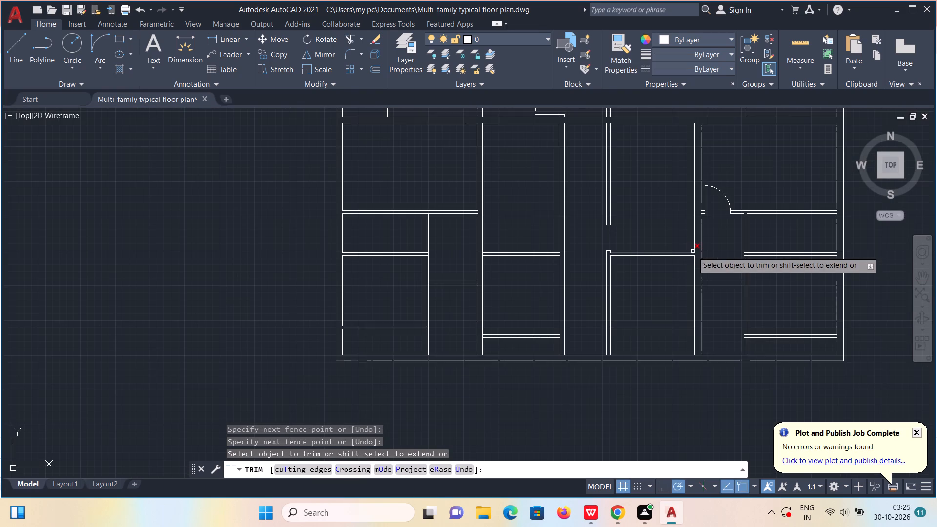
{"action": "scroll", "coordinate": [623, 220], "scroll_direction": "up", "scroll_amount": 1}
{"action": "key", "text": "Escape"}
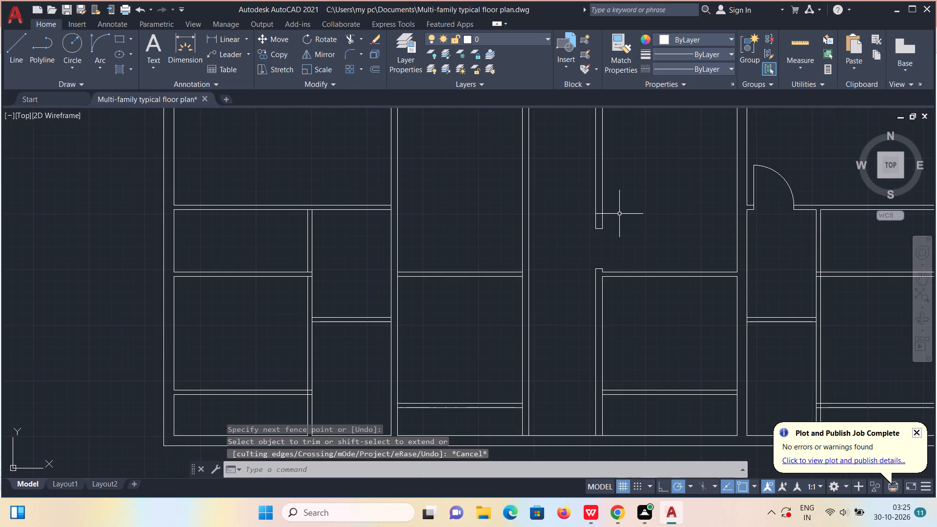
Draw a 3' door leaf line east from the room-side end of the corridor doorway's south jamb.
{"action": "key", "text": "l"}
{"action": "key", "text": "Return"}
{"action": "left_click", "coordinate": [603, 267]}
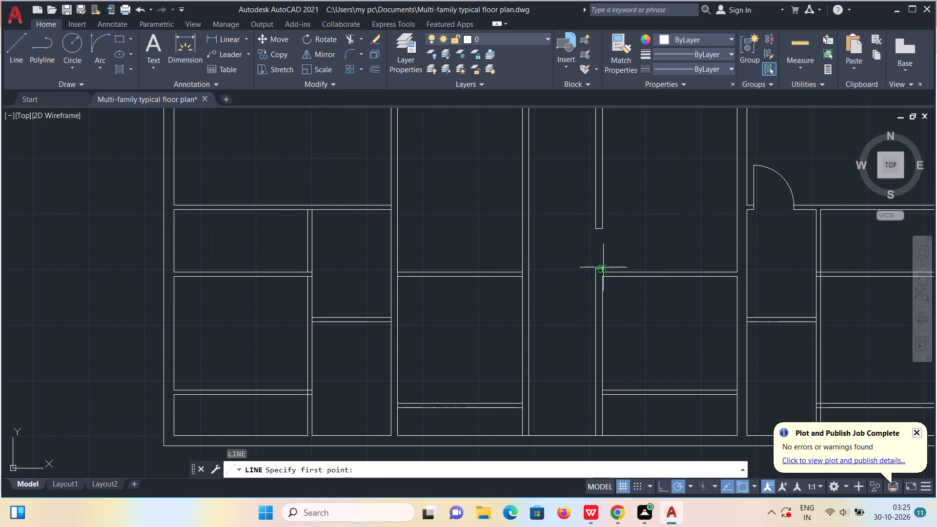
{"action": "type", "text": "3'"}
{"action": "key", "text": "Return"}
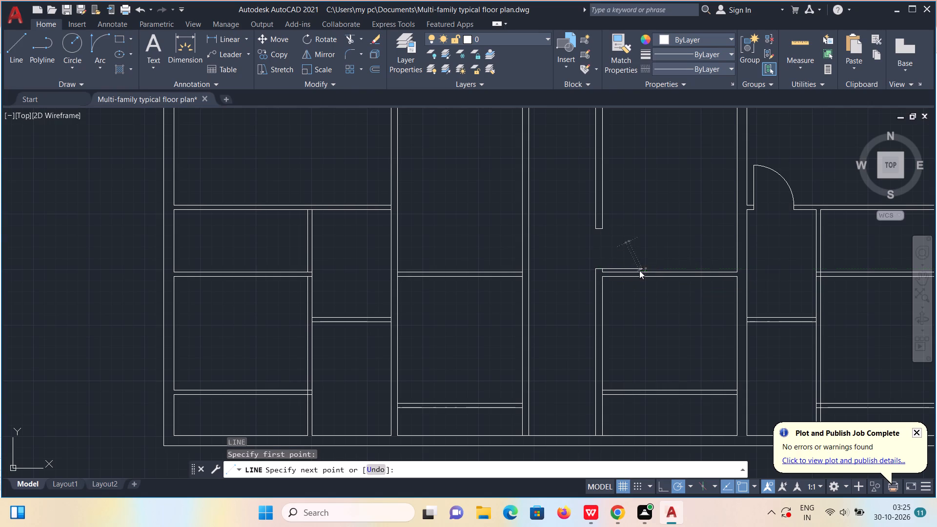
Draw the door swing arc from the north jamb's room-side corner to the east end of the new leaf.
{"action": "left_click", "coordinate": [99, 42]}
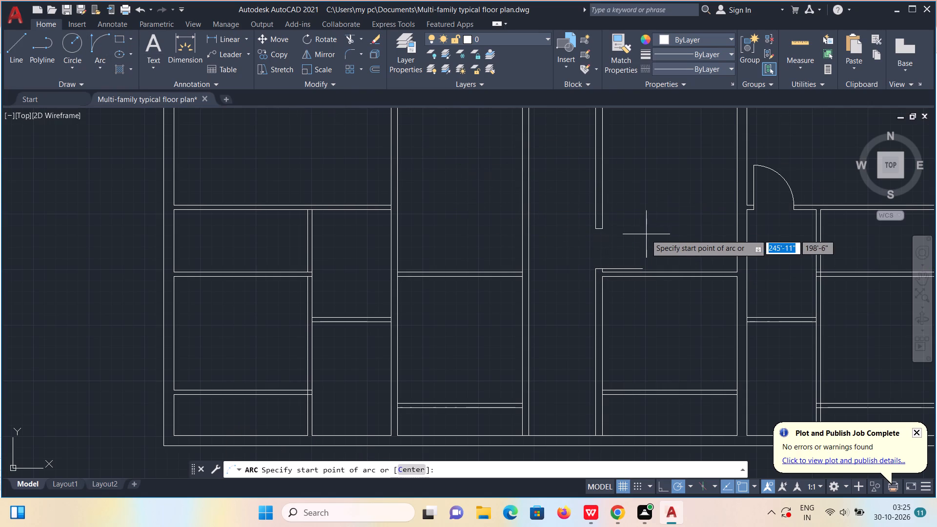
{"action": "left_click", "coordinate": [603, 229]}
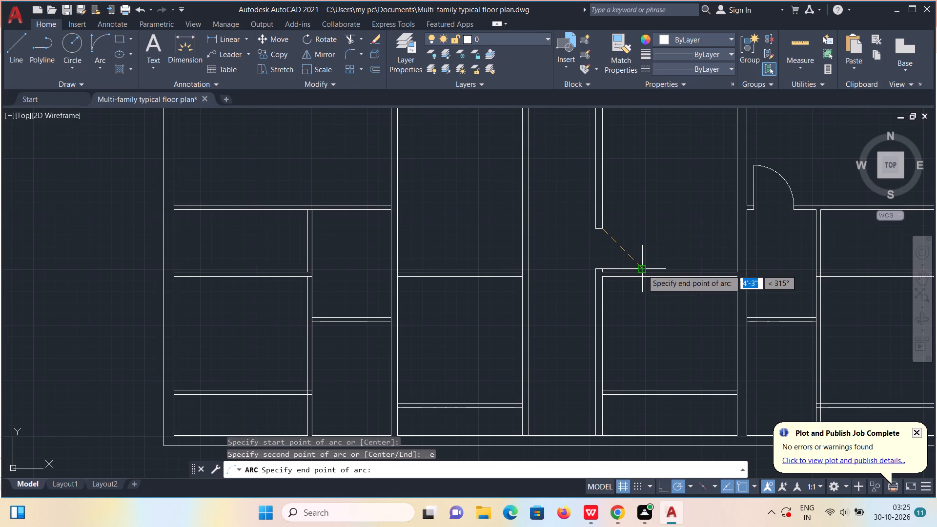
{"action": "left_click", "coordinate": [642, 269]}
{"action": "left_click", "coordinate": [642, 227]}
Draw a jamb line across the large east room's south partition, in line with the east face of the north-south partition below.
{"action": "scroll", "coordinate": [642, 227], "scroll_direction": "down", "scroll_amount": 2}
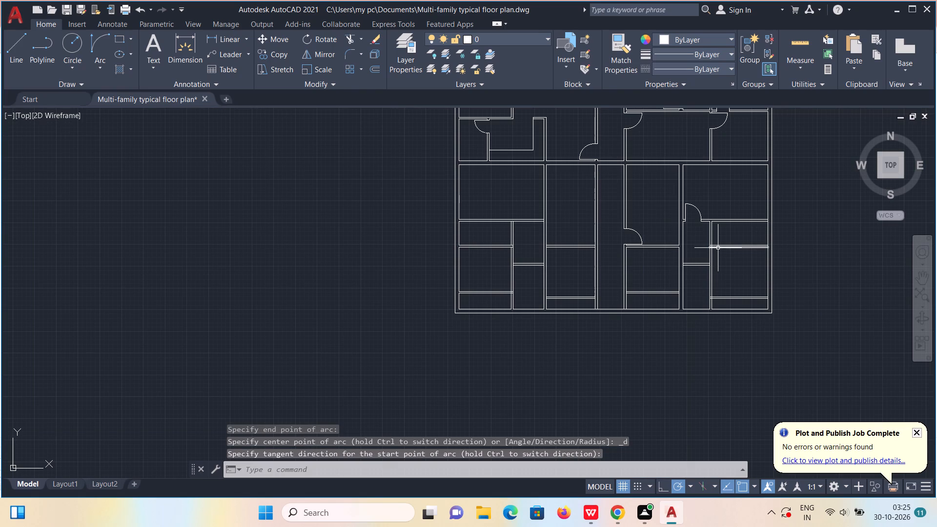
{"action": "middle_click_drag", "start_coordinate": [726, 243], "coordinate": [629, 267]}
{"action": "scroll", "coordinate": [623, 252], "scroll_direction": "up", "scroll_amount": 3}
{"action": "key", "text": "l"}
{"action": "key", "text": "Return"}
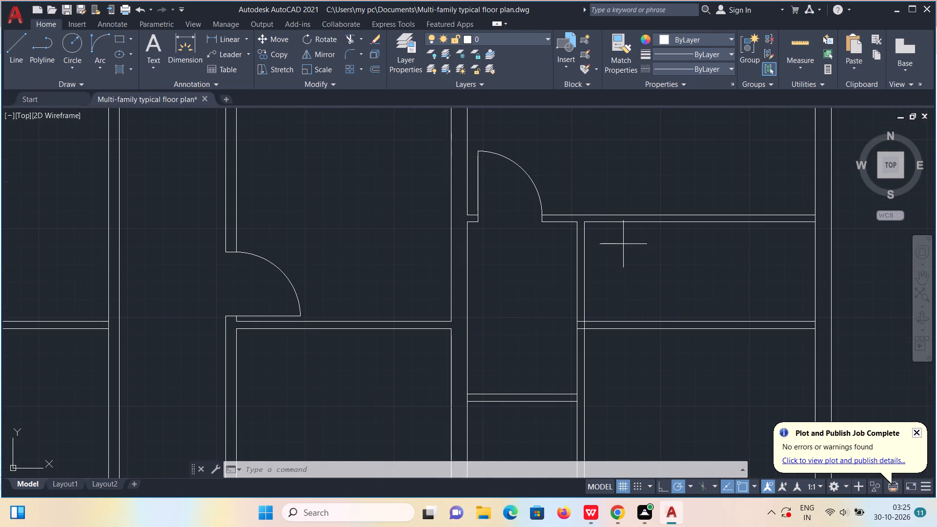
{"action": "scroll", "coordinate": [596, 229], "scroll_direction": "up", "scroll_amount": 1}
{"action": "left_click", "coordinate": [575, 220]}
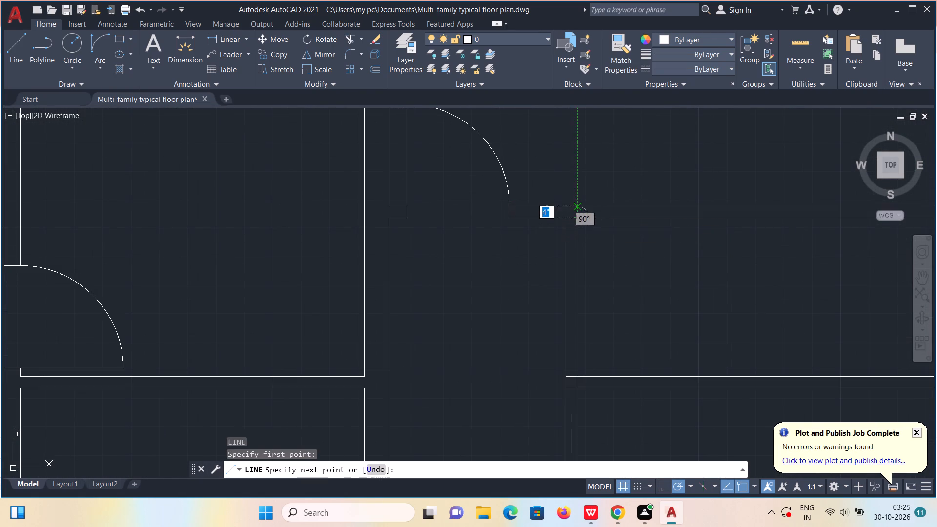
{"action": "left_click", "coordinate": [578, 208]}
{"action": "key", "text": "Escape"}
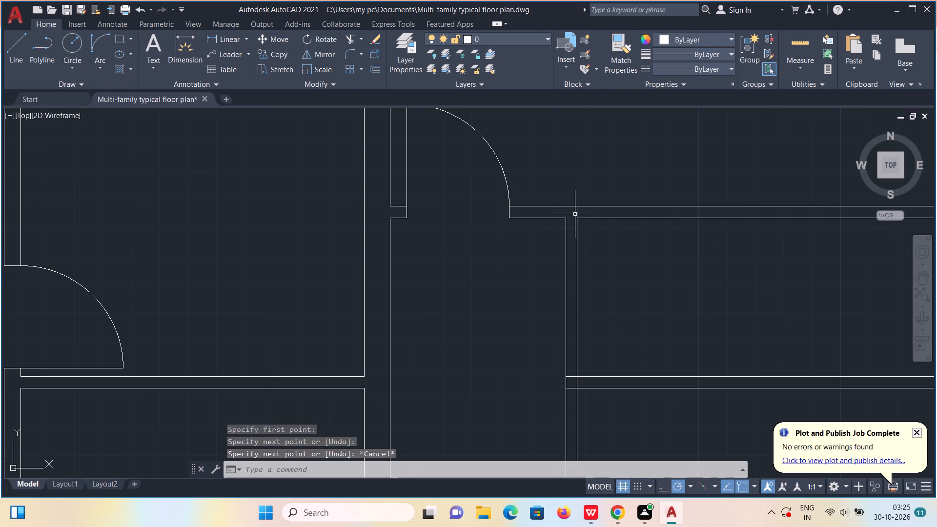
Move the new jamb line 3" east along the partition.
{"action": "left_click", "coordinate": [576, 214]}
{"action": "key", "text": "m"}
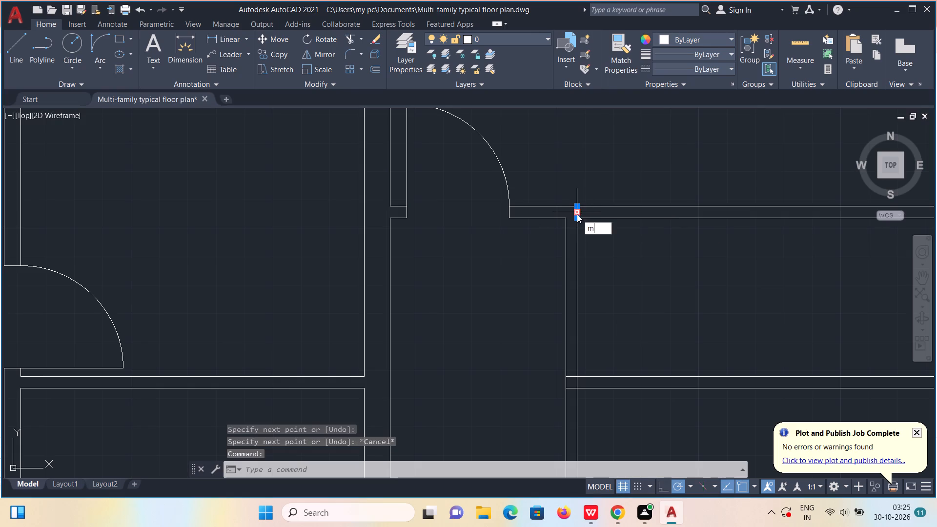
{"action": "key", "text": "Return"}
{"action": "left_click", "coordinate": [577, 214]}
{"action": "type", "text": "3\""}
{"action": "key", "text": "Return"}
Copy the jamb line 2'5" east along the large east room's south partition.
{"action": "left_click", "coordinate": [587, 213]}
{"action": "type", "text": "co"}
{"action": "key", "text": "Return"}
{"action": "left_click", "coordinate": [587, 213]}
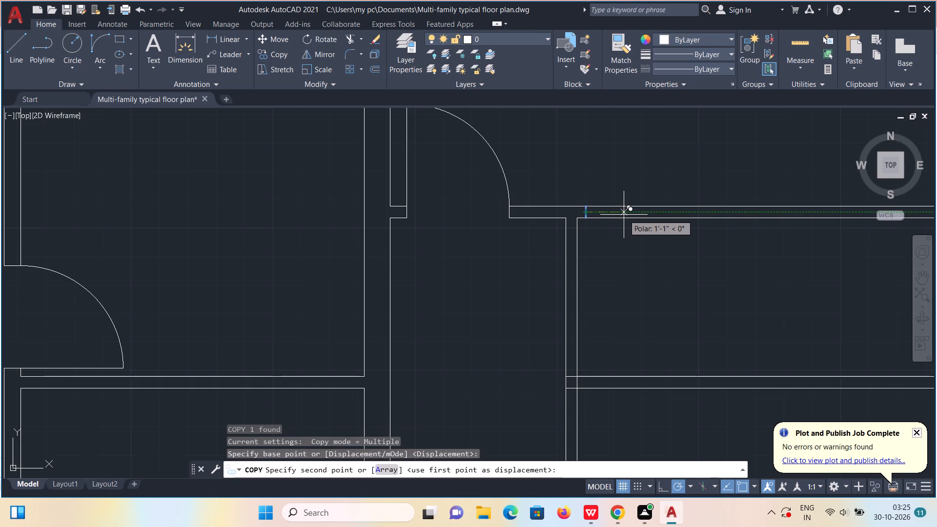
{"action": "type", "text": "2'"}
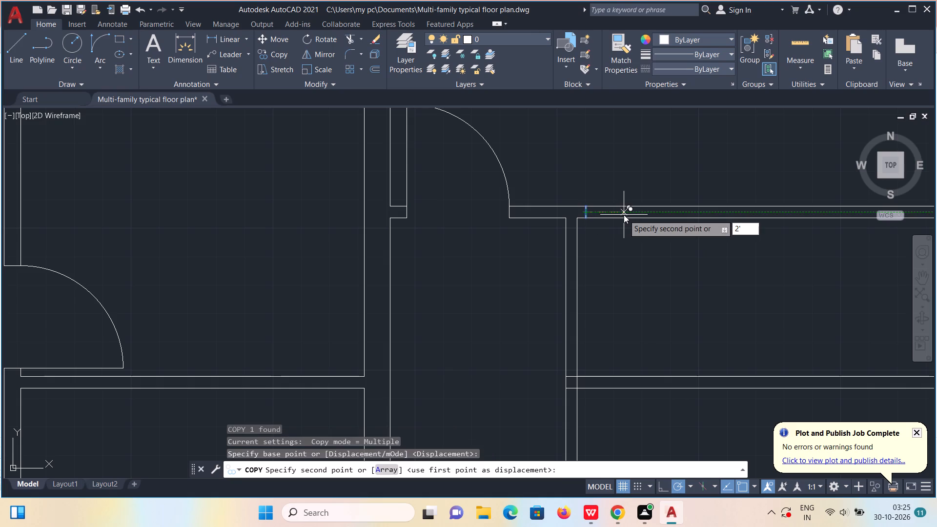
{"action": "type", "text": "5\""}
{"action": "key", "text": "Return"}
Trim both partition faces between the jambs, and the outer-wall face segment closing the partition's east end.
{"action": "left_click", "coordinate": [349, 36]}
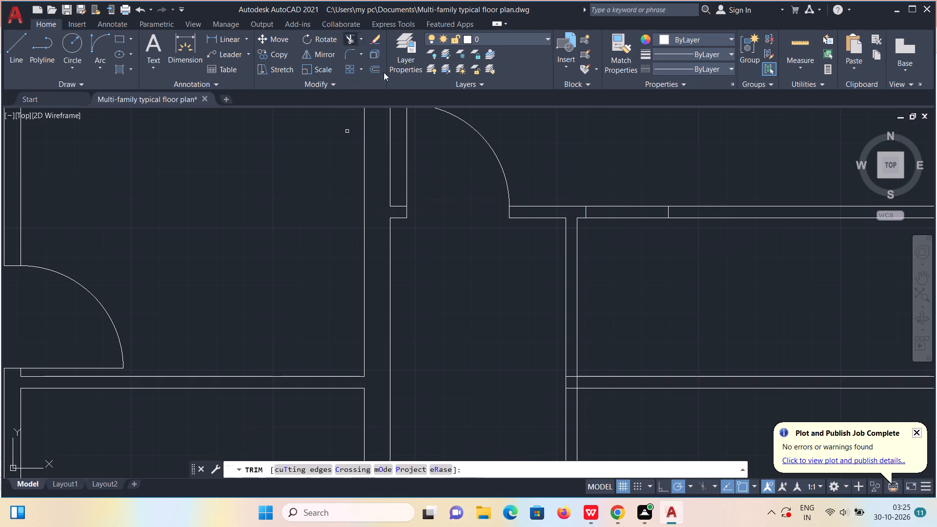
{"action": "left_click_drag", "start_coordinate": [617, 181], "coordinate": [633, 242]}
{"action": "scroll", "coordinate": [633, 242], "scroll_direction": "down", "scroll_amount": 2}
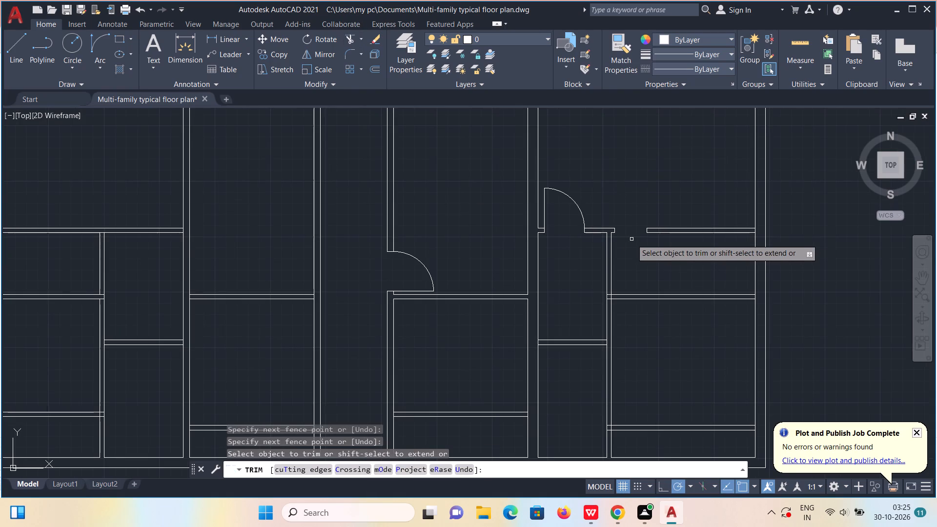
{"action": "scroll", "coordinate": [753, 236], "scroll_direction": "up", "scroll_amount": 6}
{"action": "left_click_drag", "start_coordinate": [763, 162], "coordinate": [828, 162]}
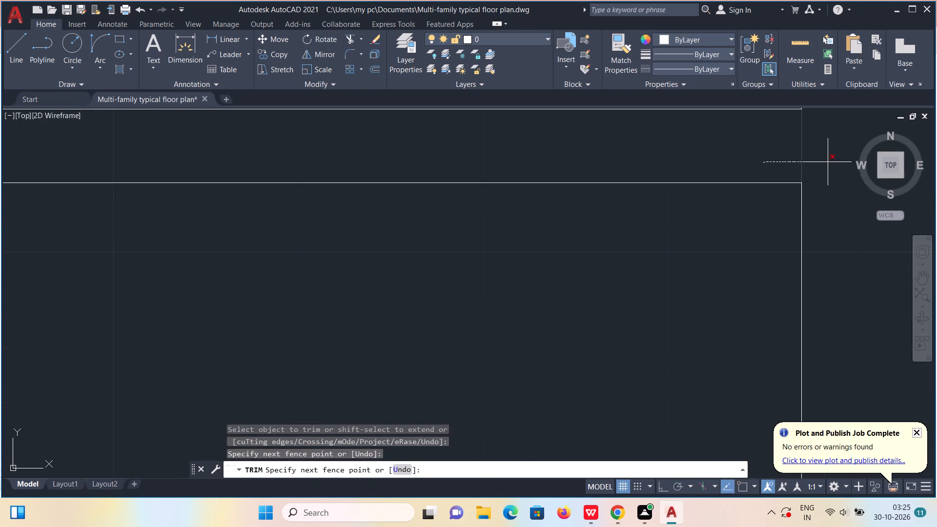
{"action": "scroll", "coordinate": [828, 162], "scroll_direction": "down", "scroll_amount": 4}
{"action": "key", "text": "Escape"}
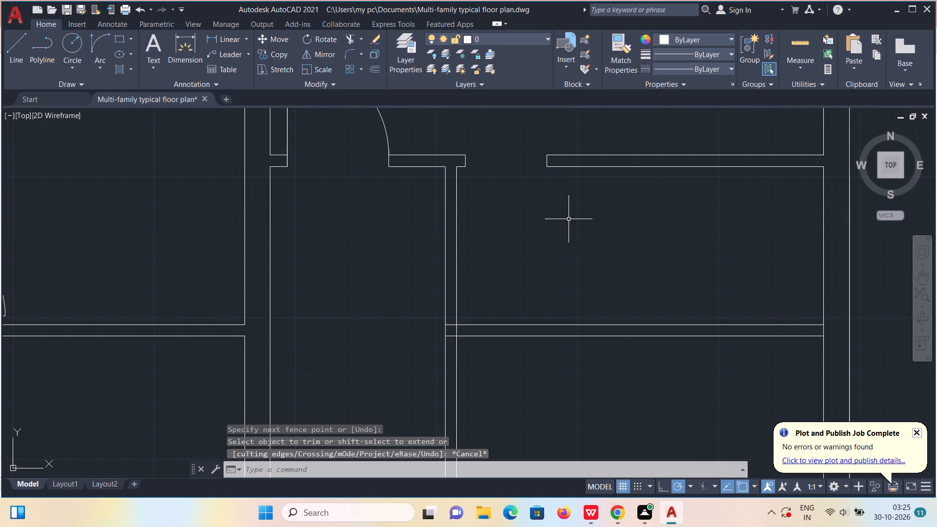
Draw a 2'5" door leaf line south from the west jamb's lower corner in the large east room's south partition.
{"action": "key", "text": "l"}
{"action": "key", "text": "Return"}
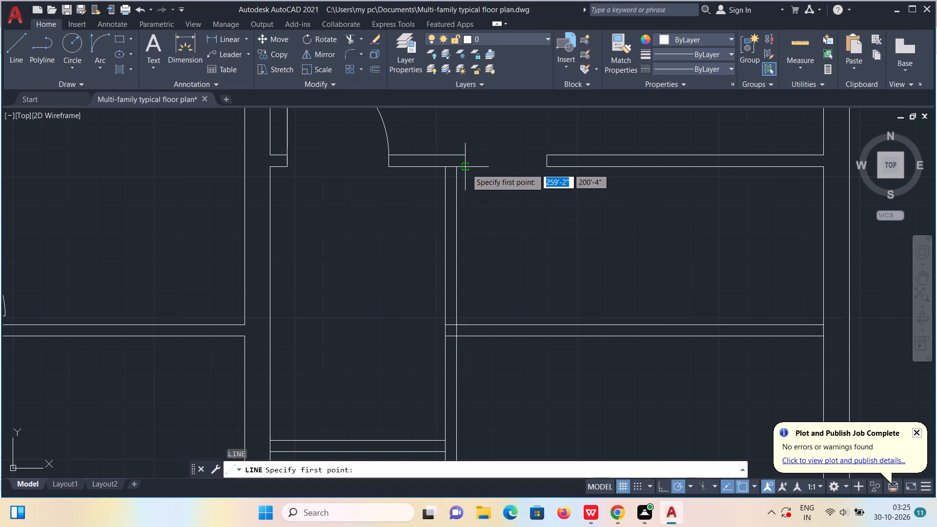
{"action": "left_click", "coordinate": [466, 168]}
{"action": "type", "text": "2'5\""}
{"action": "key", "text": "Return"}
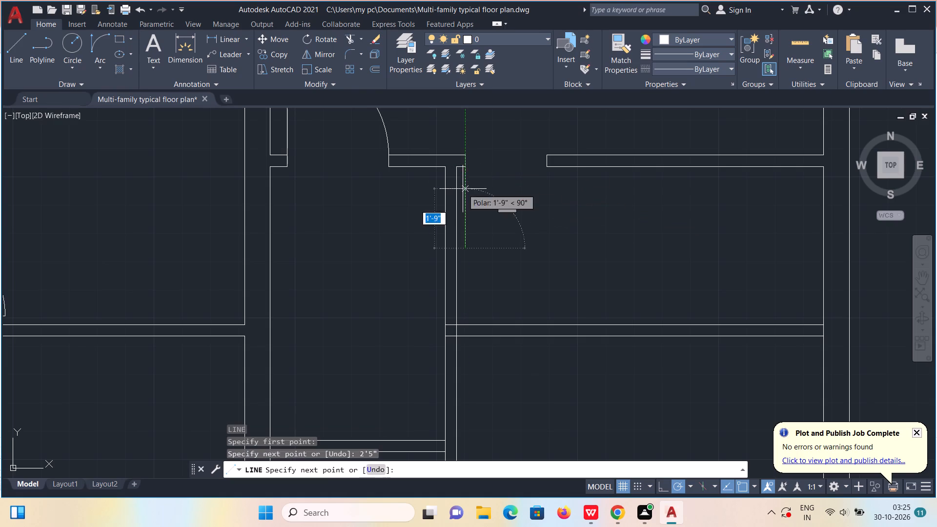
Draw the door's swing arc from the leaf's free end to the east jamb's lower corner.
{"action": "left_click", "coordinate": [94, 38]}
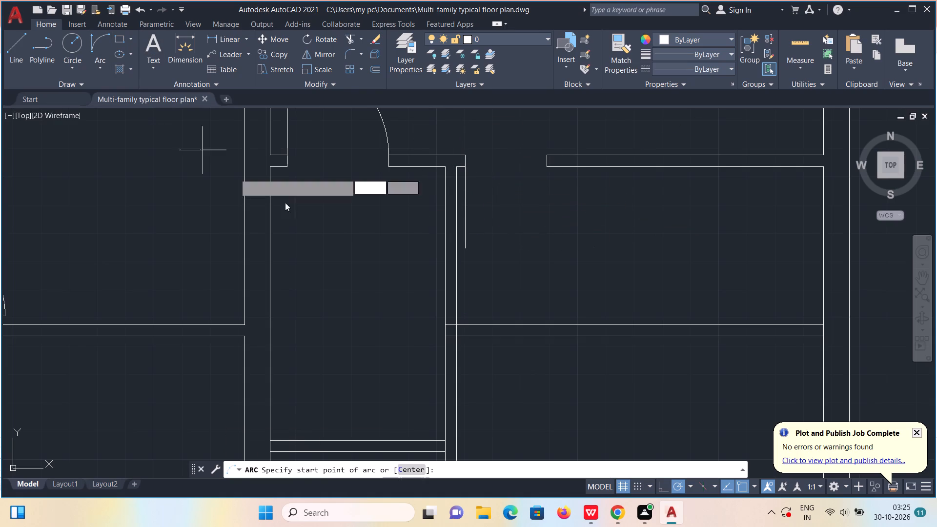
{"action": "left_click", "coordinate": [464, 251]}
{"action": "left_click", "coordinate": [547, 168]}
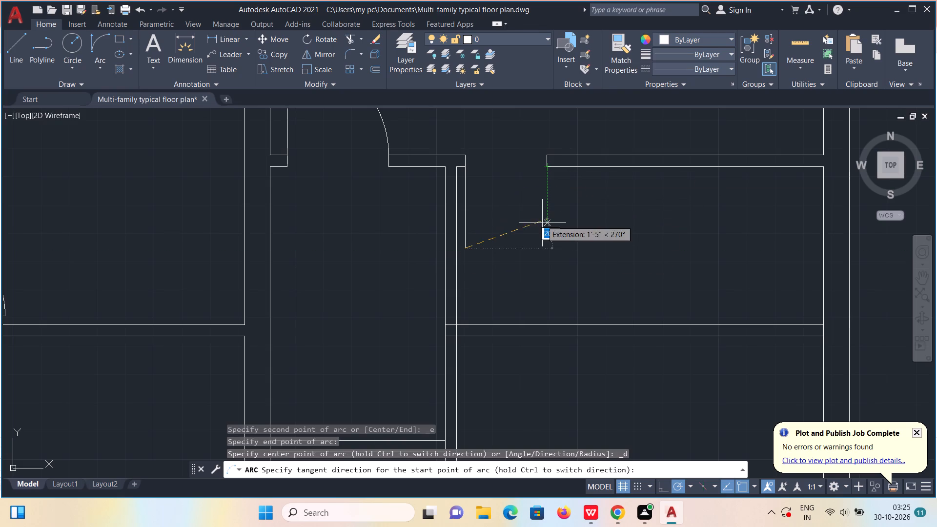
{"action": "left_click", "coordinate": [544, 245]}
Trim the wall lines crossing both ends of the east-west partition south of the new door.
{"action": "scroll", "coordinate": [544, 245], "scroll_direction": "down", "scroll_amount": 1}
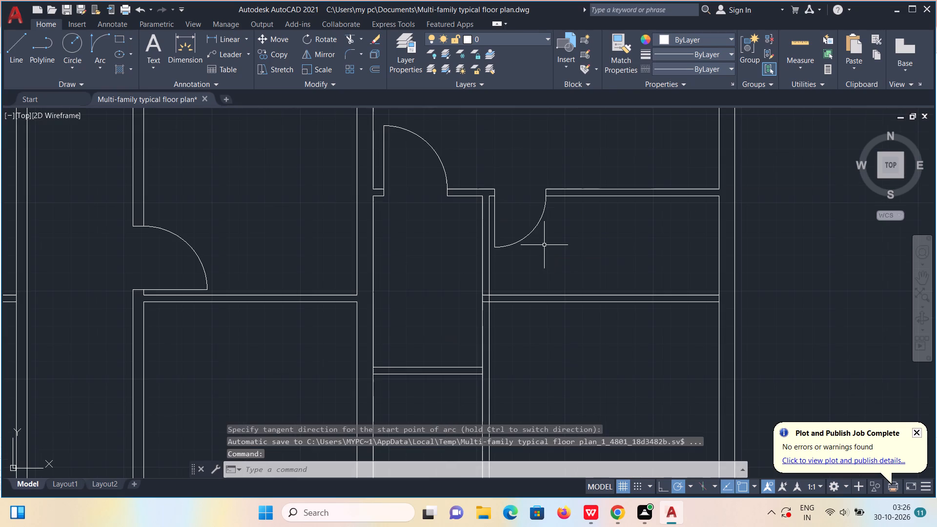
{"action": "scroll", "coordinate": [544, 245], "scroll_direction": "down", "scroll_amount": 1}
{"action": "middle_click", "coordinate": [544, 245]}
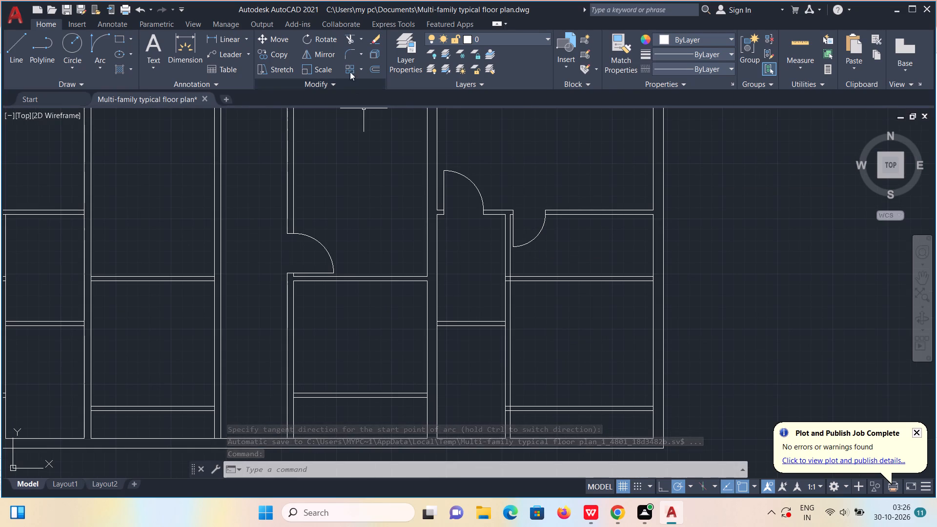
{"action": "left_click", "coordinate": [347, 41]}
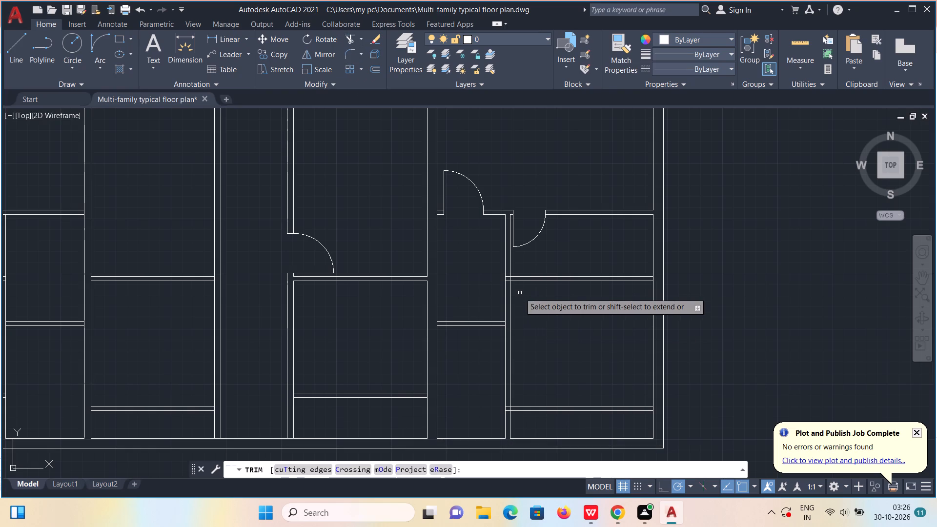
{"action": "left_click_drag", "start_coordinate": [746, 526], "coordinate": [936, 526]}
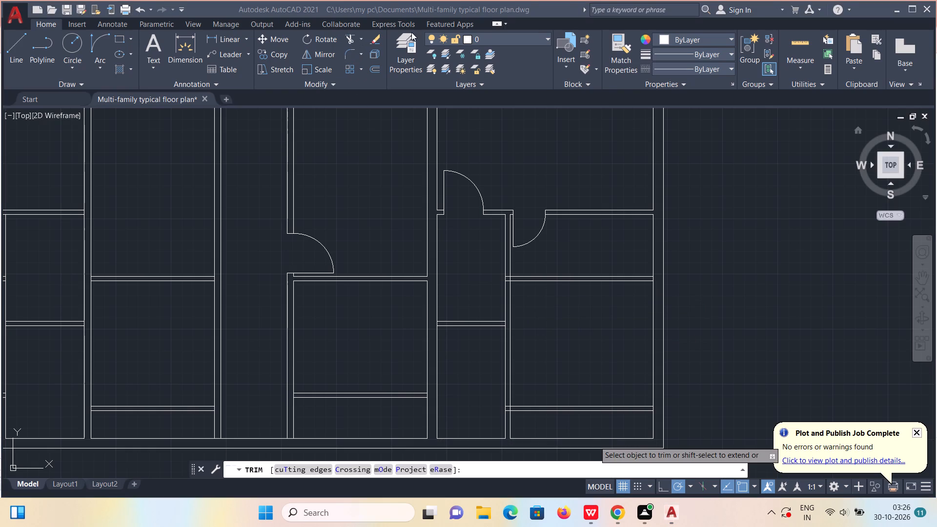
{"action": "scroll", "coordinate": [512, 286], "scroll_direction": "up", "scroll_amount": 4}
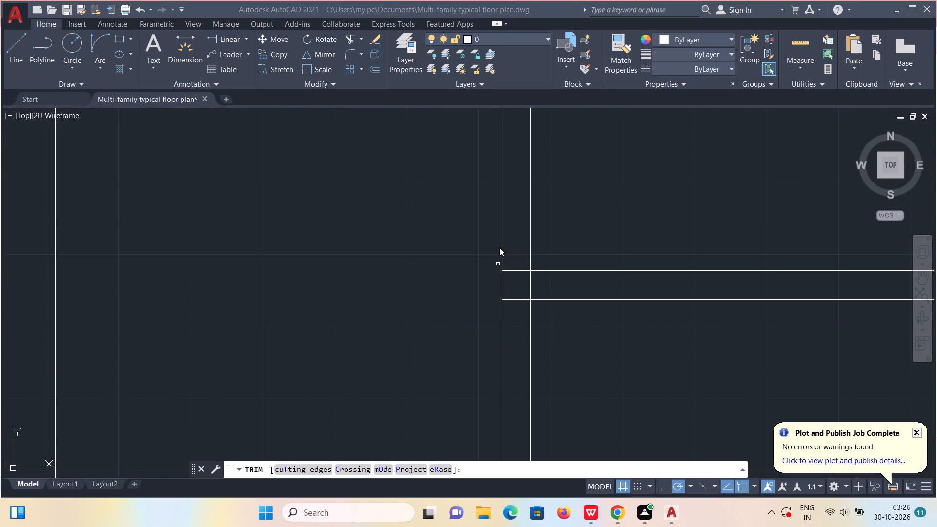
{"action": "left_click_drag", "start_coordinate": [522, 251], "coordinate": [518, 302]}
{"action": "left_click_drag", "start_coordinate": [510, 253], "coordinate": [519, 309]}
{"action": "left_click_drag", "start_coordinate": [519, 276], "coordinate": [535, 275]}
{"action": "scroll", "coordinate": [535, 280], "scroll_direction": "down", "scroll_amount": 4}
{"action": "scroll", "coordinate": [683, 281], "scroll_direction": "up", "scroll_amount": 2}
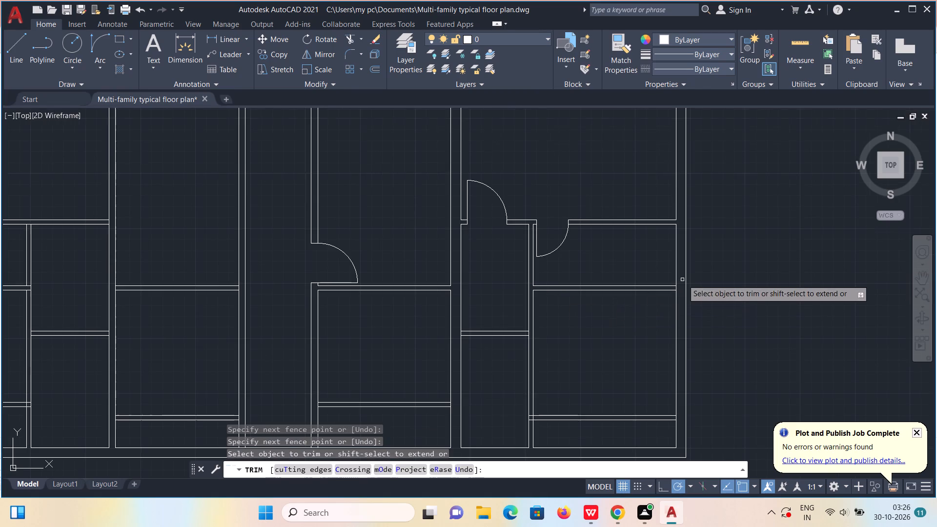
{"action": "scroll", "coordinate": [683, 280], "scroll_direction": "up", "scroll_amount": 1}
{"action": "left_click_drag", "start_coordinate": [672, 300], "coordinate": [650, 302]}
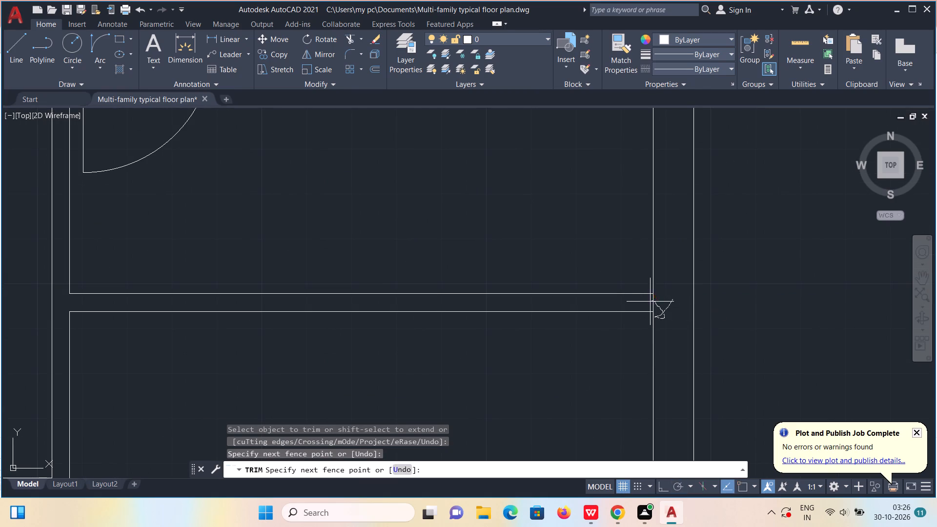
{"action": "left_click_drag", "start_coordinate": [650, 302], "coordinate": [649, 302]}
{"action": "scroll", "coordinate": [649, 301], "scroll_direction": "down", "scroll_amount": 3}
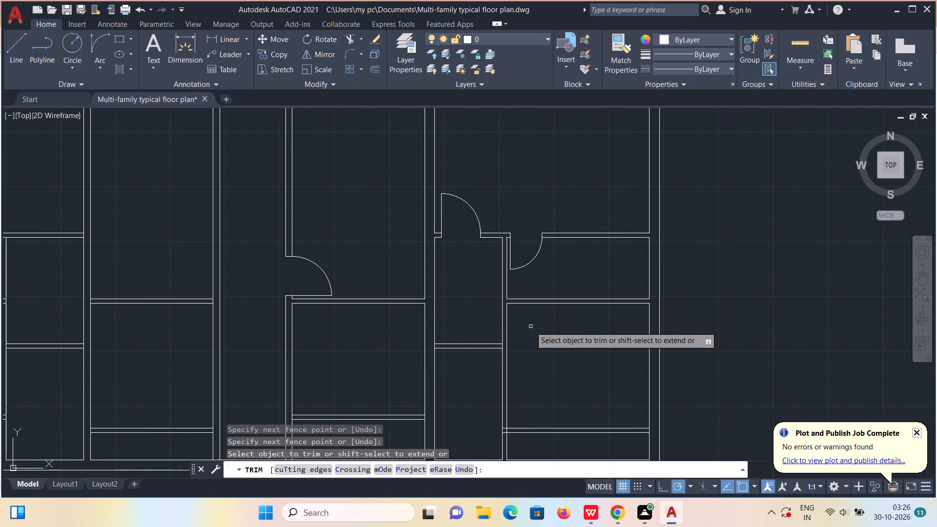
{"action": "key", "text": "Escape"}
Draw a jamb line across the north-south partition, in line with the south face of the east-west partition just trimmed.
{"action": "scroll", "coordinate": [507, 323], "scroll_direction": "up", "scroll_amount": 1}
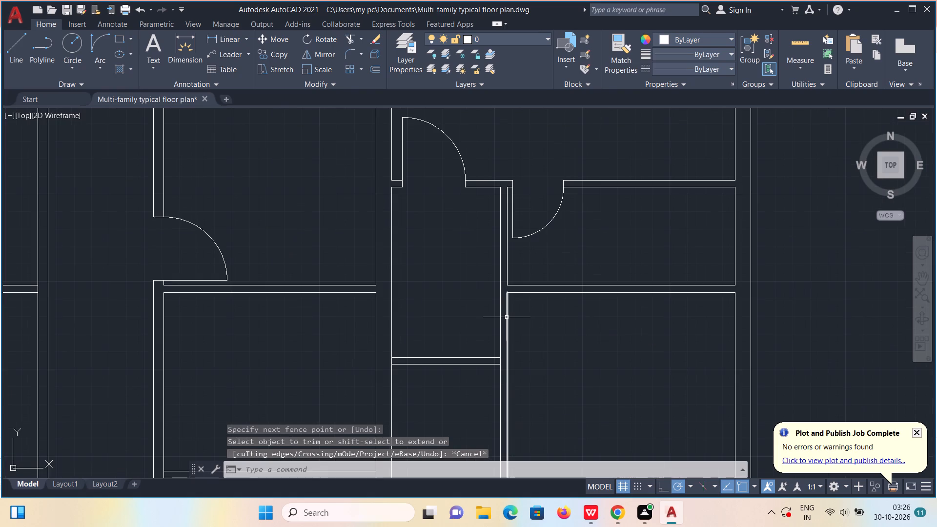
{"action": "key", "text": "l"}
{"action": "key", "text": "Return"}
{"action": "scroll", "coordinate": [506, 308], "scroll_direction": "up", "scroll_amount": 2}
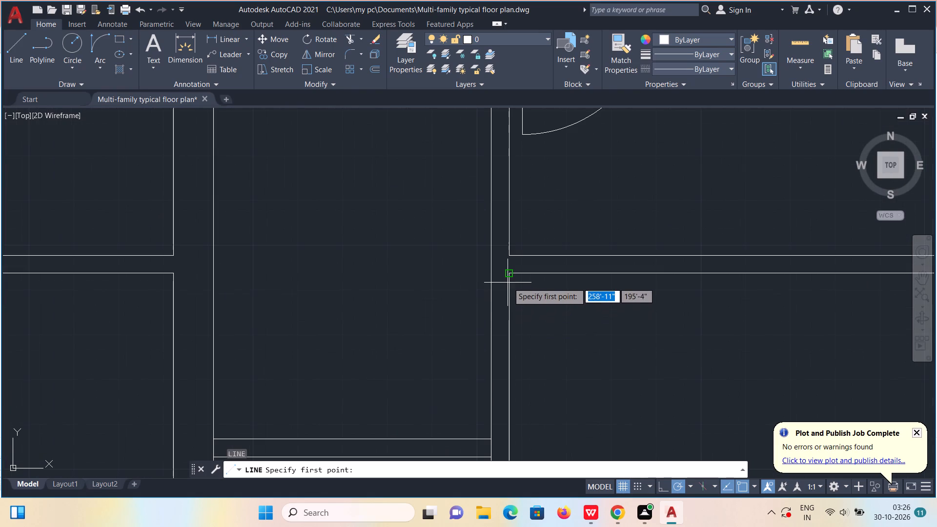
{"action": "left_click", "coordinate": [509, 272]}
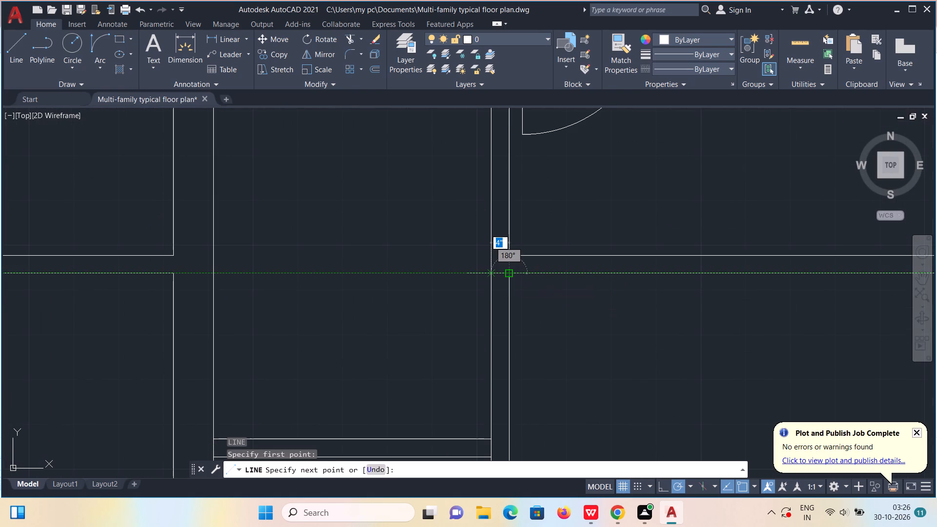
{"action": "left_click", "coordinate": [492, 276]}
{"action": "key", "text": "Escape"}
Move the new jamb line 3" south along the north-south partition.
{"action": "left_click", "coordinate": [500, 273]}
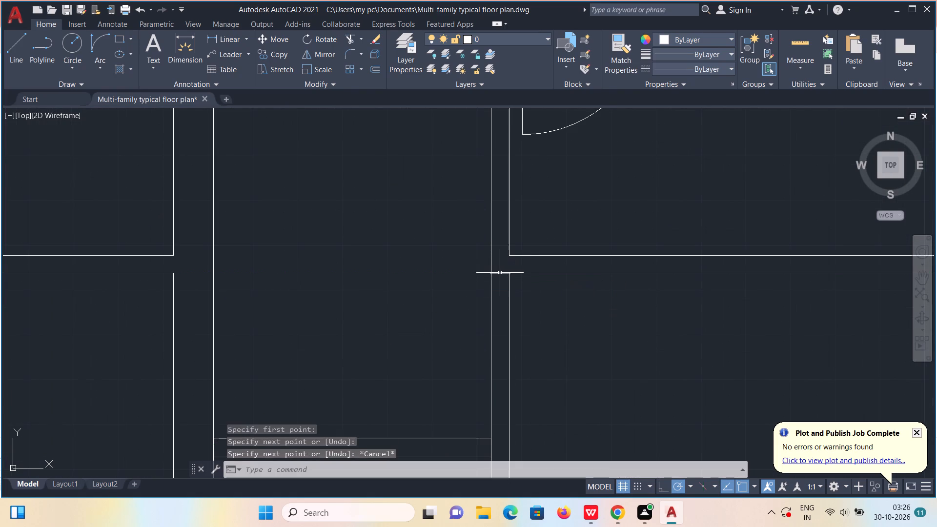
{"action": "key", "text": "m"}
{"action": "key", "text": "Return"}
{"action": "left_click", "coordinate": [500, 273]}
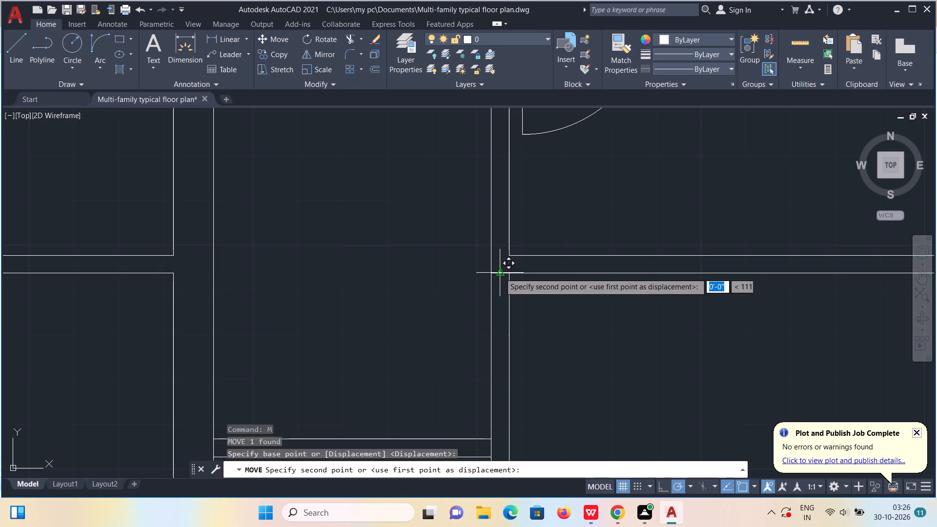
{"action": "type", "text": "3\""}
{"action": "key", "text": "Return"}
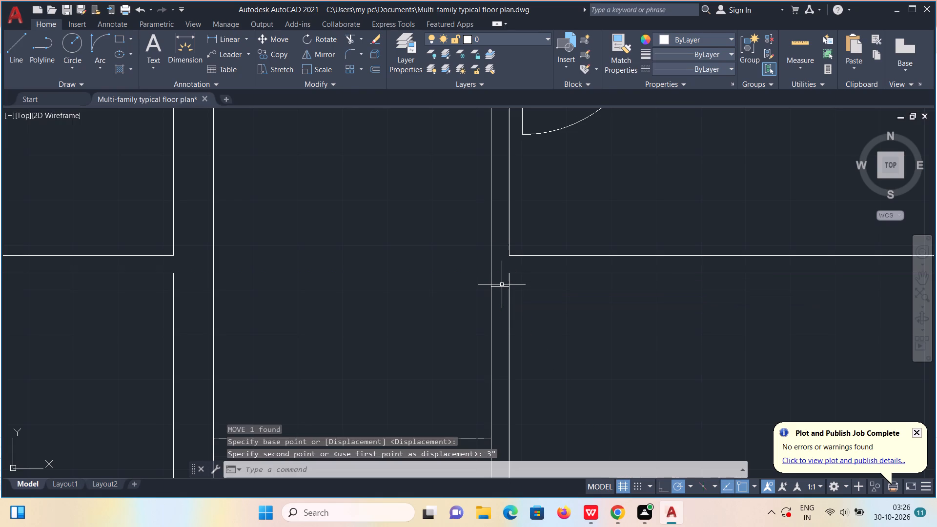
Copy the jamb line 3' south along the north-south partition.
{"action": "left_click", "coordinate": [502, 286]}
{"action": "key", "text": "c"}
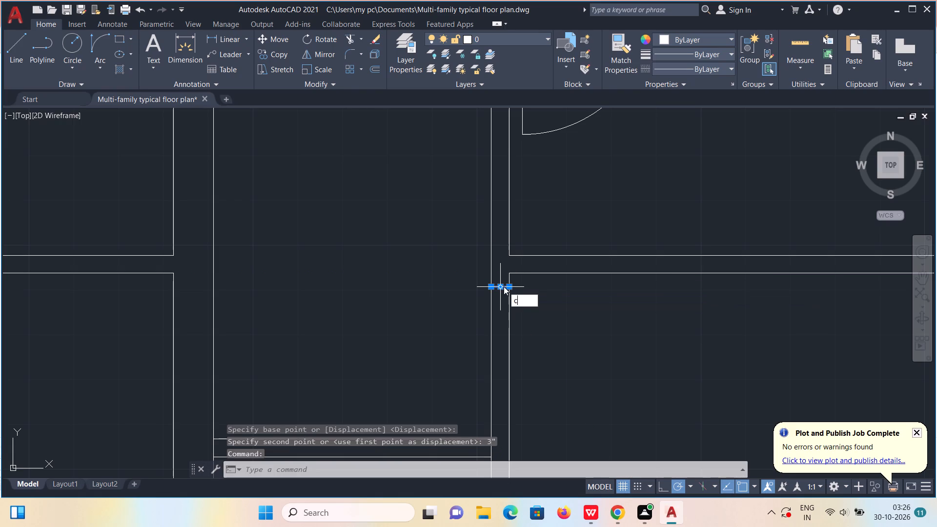
{"action": "key", "text": "o"}
{"action": "key", "text": "Return"}
{"action": "left_click", "coordinate": [504, 286]}
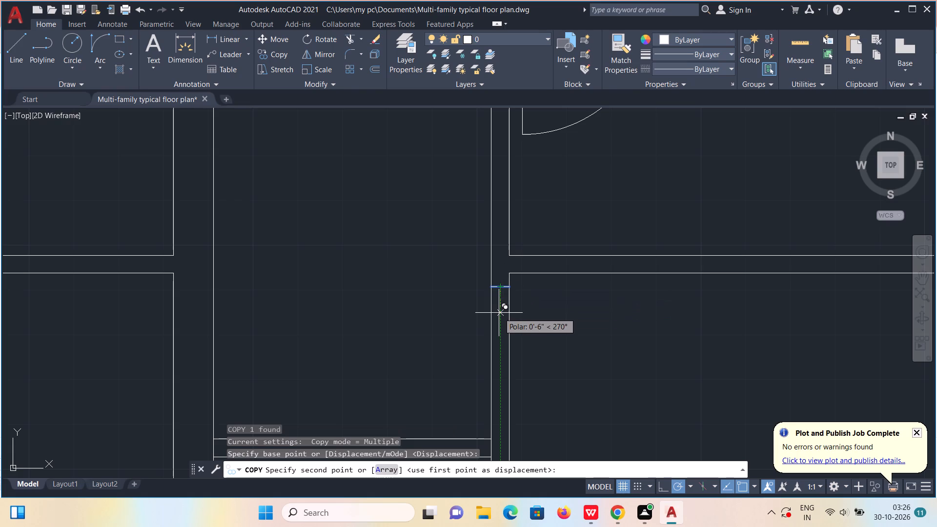
{"action": "type", "text": "3'"}
{"action": "key", "text": "Return"}
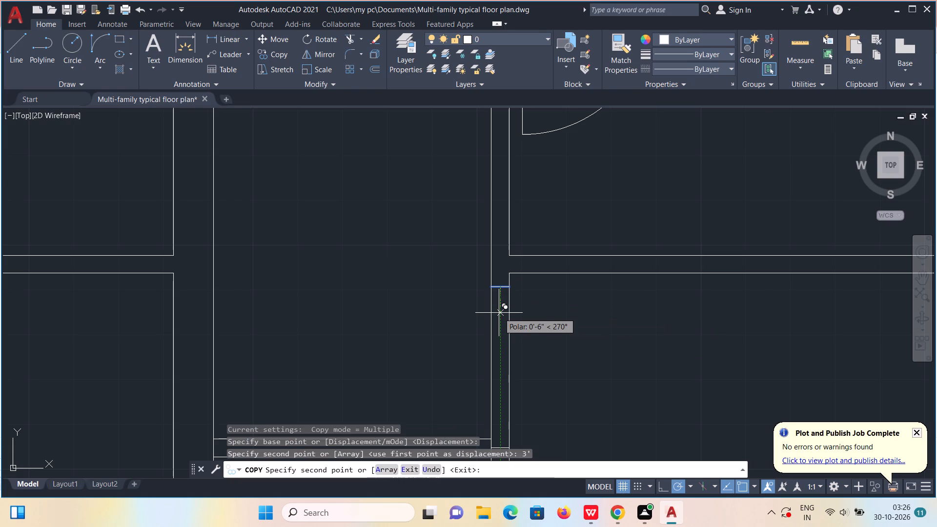
{"action": "scroll", "coordinate": [499, 313], "scroll_direction": "down", "scroll_amount": 1}
{"action": "key", "text": "Escape"}
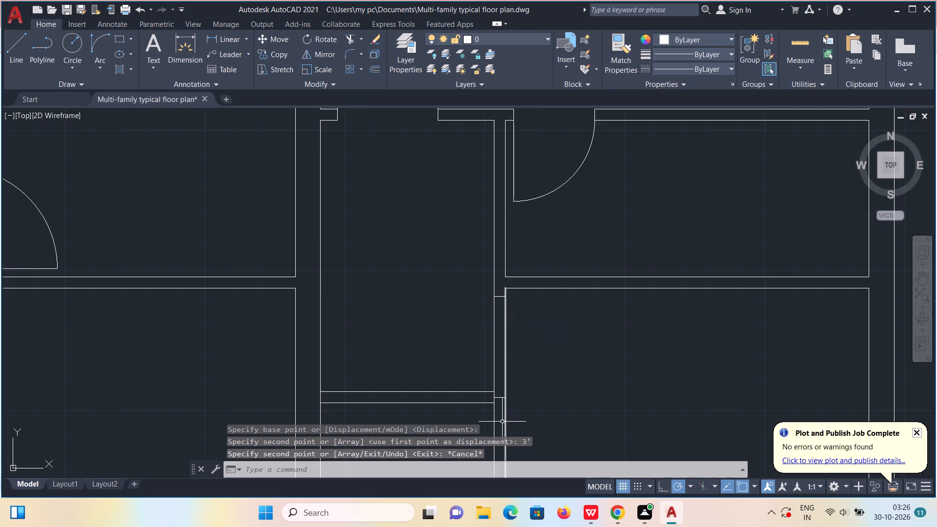
Move the copied jamb line north, to about 2'5" from the upper jamb line.
{"action": "scroll", "coordinate": [510, 402], "scroll_direction": "up", "scroll_amount": 2}
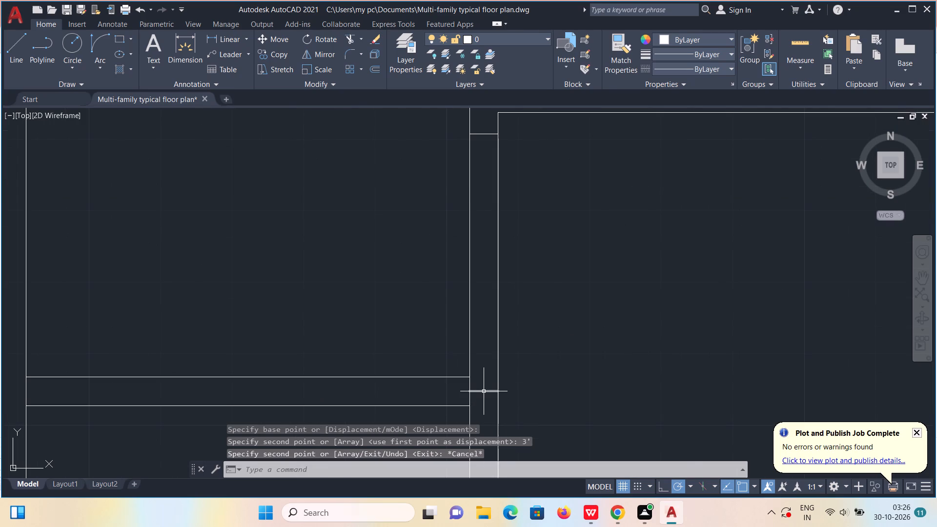
{"action": "left_click", "coordinate": [484, 392]}
{"action": "key", "text": "m"}
{"action": "key", "text": "Return"}
{"action": "left_click", "coordinate": [484, 392]}
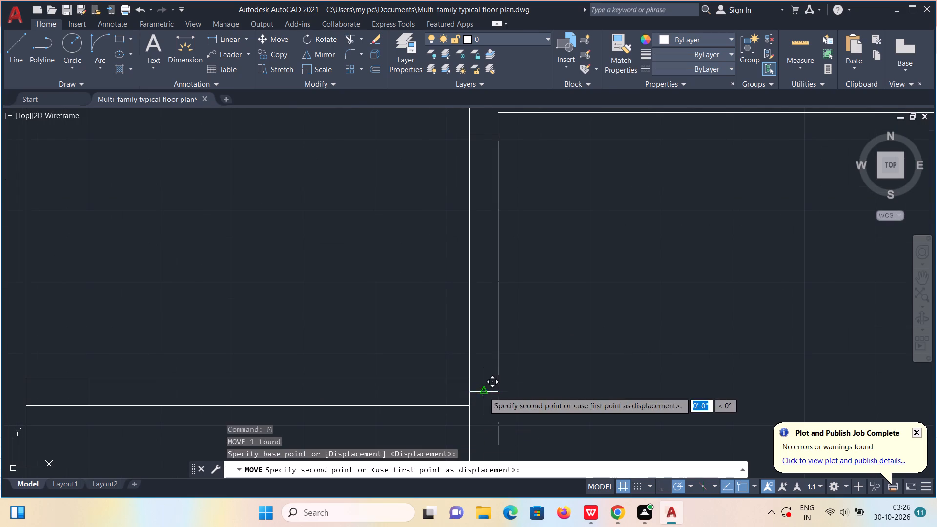
{"action": "left_click", "coordinate": [486, 345]}
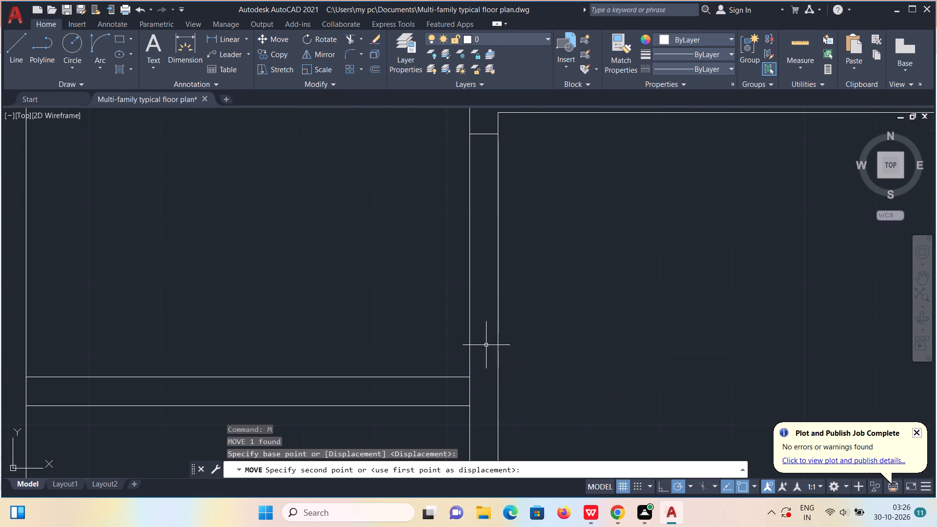
{"action": "key", "text": "Escape"}
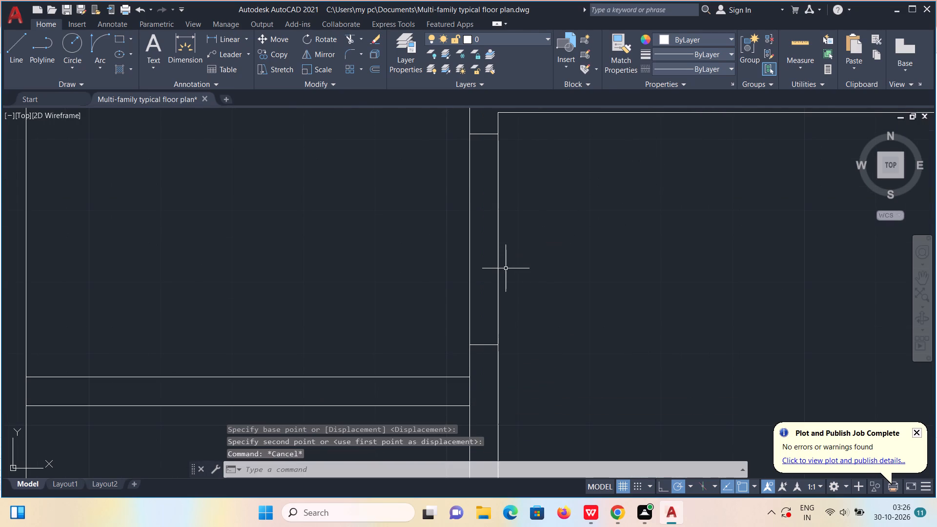
Measure the distance between the two jamb lines on the north-south partition.
{"action": "key", "text": "l"}
{"action": "key", "text": "Return"}
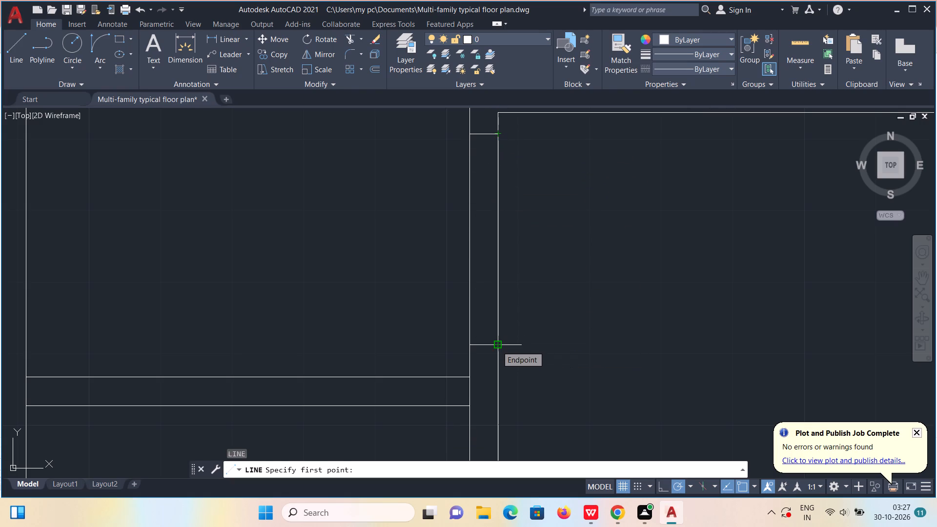
{"action": "left_click", "coordinate": [799, 38]}
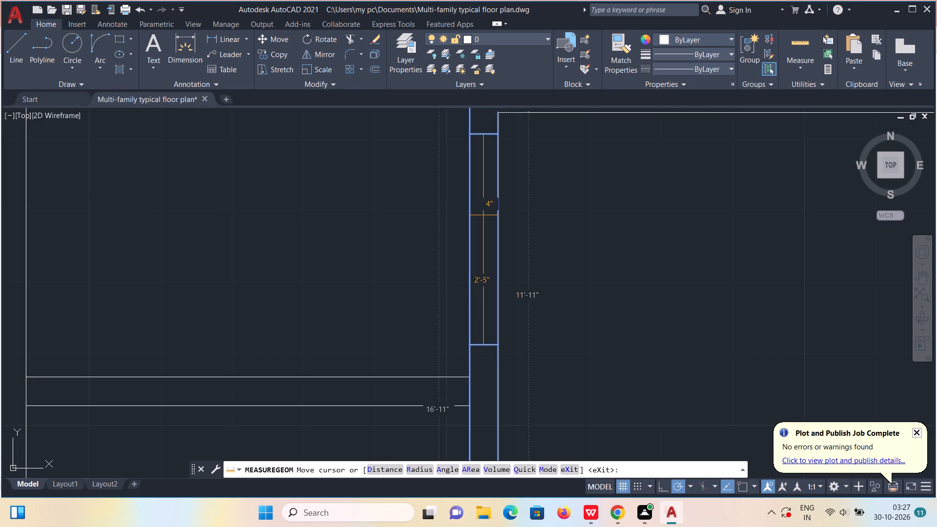
{"action": "key", "text": "Escape"}
Trim both faces of the north-south partition between the two jamb lines to open the doorway.
{"action": "scroll", "coordinate": [483, 215], "scroll_direction": "down", "scroll_amount": 2}
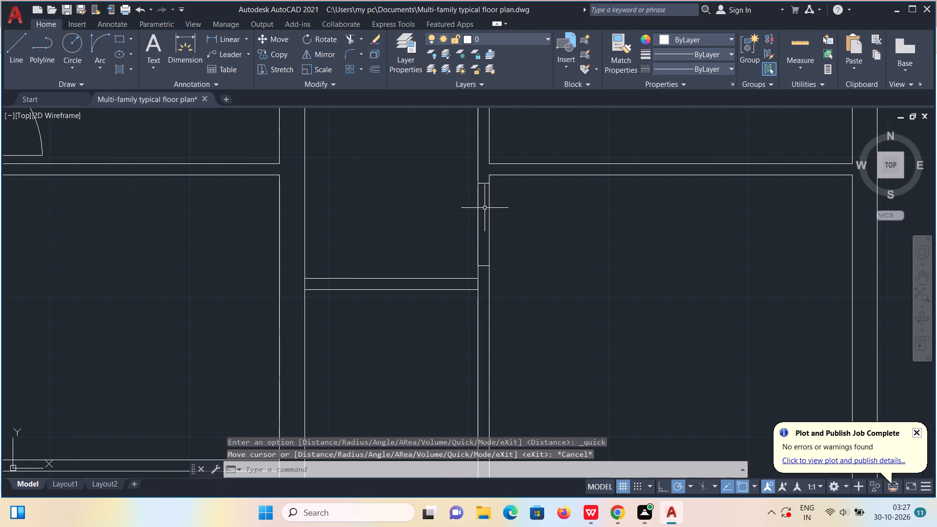
{"action": "scroll", "coordinate": [496, 193], "scroll_direction": "up", "scroll_amount": 1}
{"action": "middle_click_drag", "start_coordinate": [479, 206], "coordinate": [474, 233]}
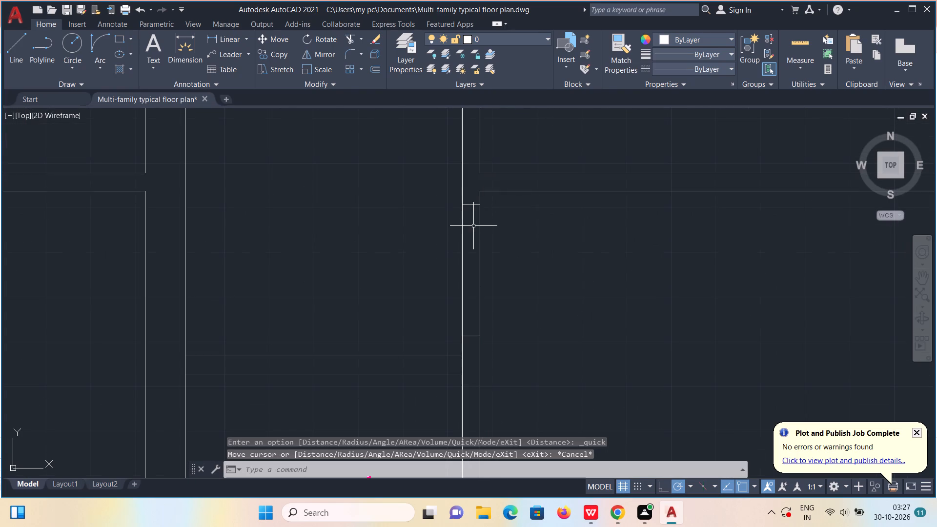
{"action": "left_click", "coordinate": [353, 37]}
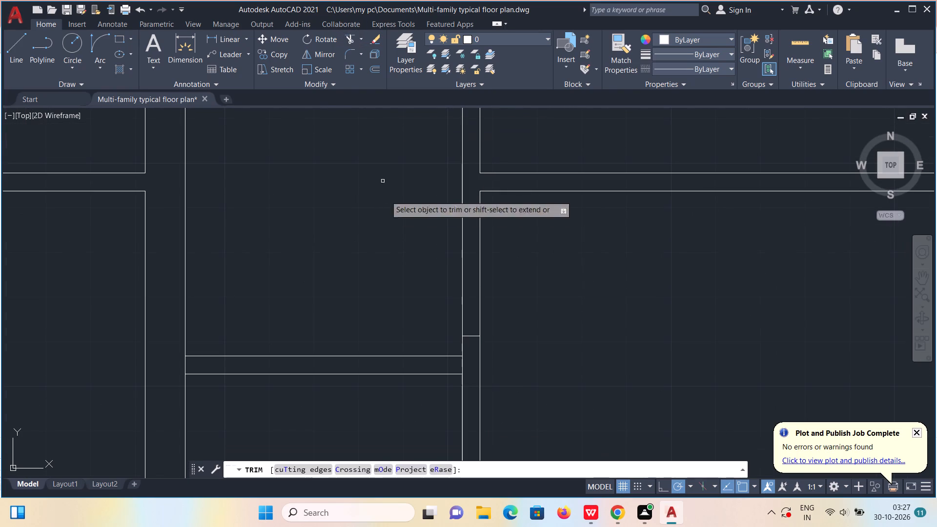
{"action": "left_click_drag", "start_coordinate": [389, 223], "coordinate": [528, 257]}
{"action": "key", "text": "Escape"}
Draw a 4' door leaf line east from the north jamb's east corner.
{"action": "key", "text": "l"}
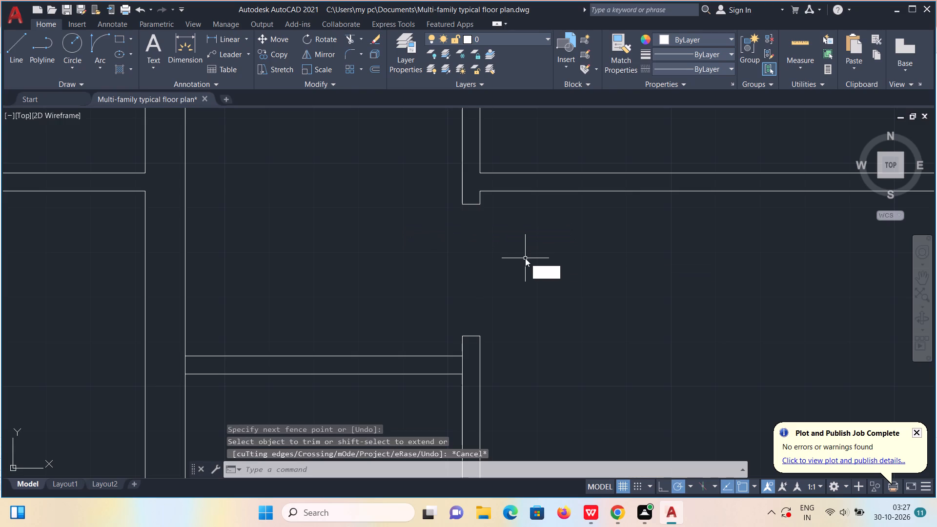
{"action": "key", "text": "Return"}
{"action": "left_click", "coordinate": [479, 205]}
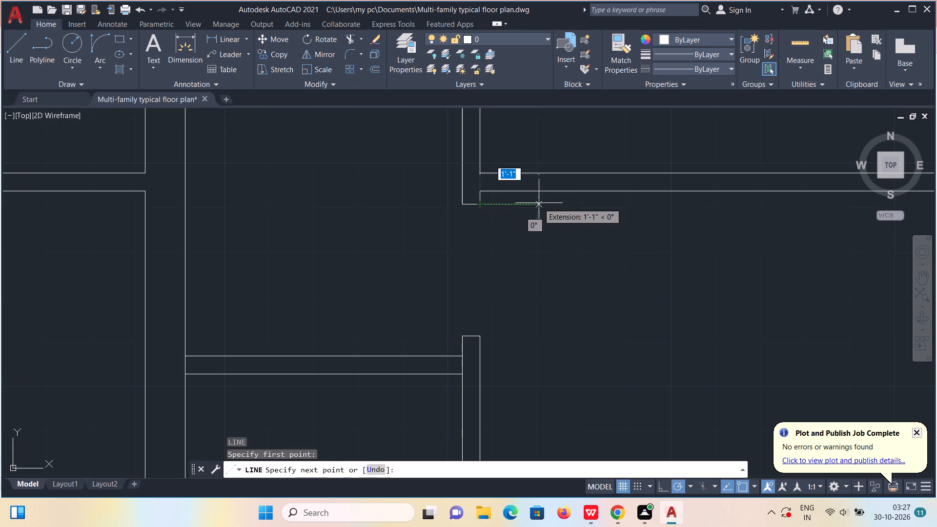
{"action": "type", "text": "4'"}
{"action": "key", "text": "Return"}
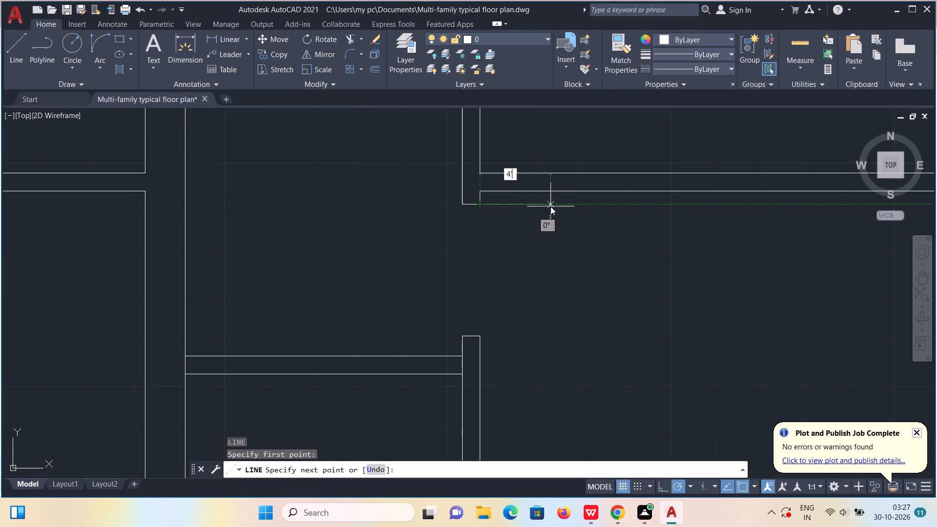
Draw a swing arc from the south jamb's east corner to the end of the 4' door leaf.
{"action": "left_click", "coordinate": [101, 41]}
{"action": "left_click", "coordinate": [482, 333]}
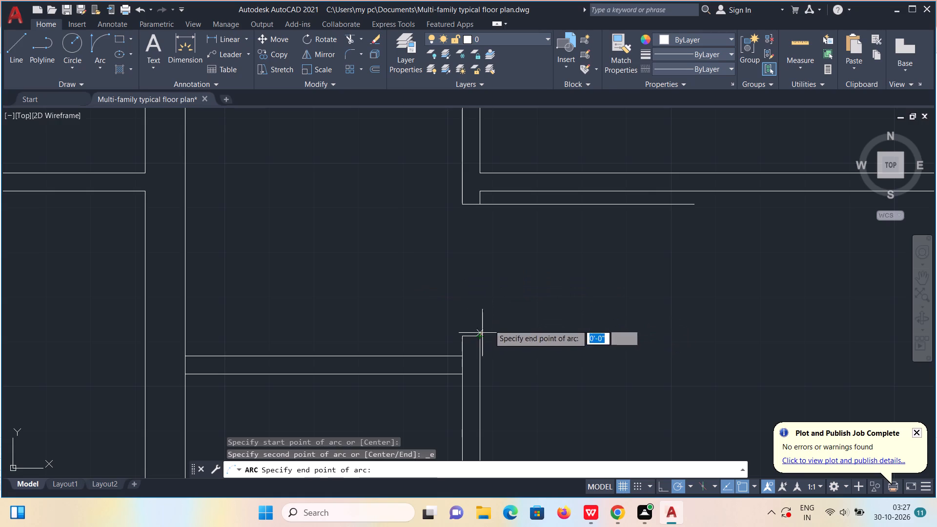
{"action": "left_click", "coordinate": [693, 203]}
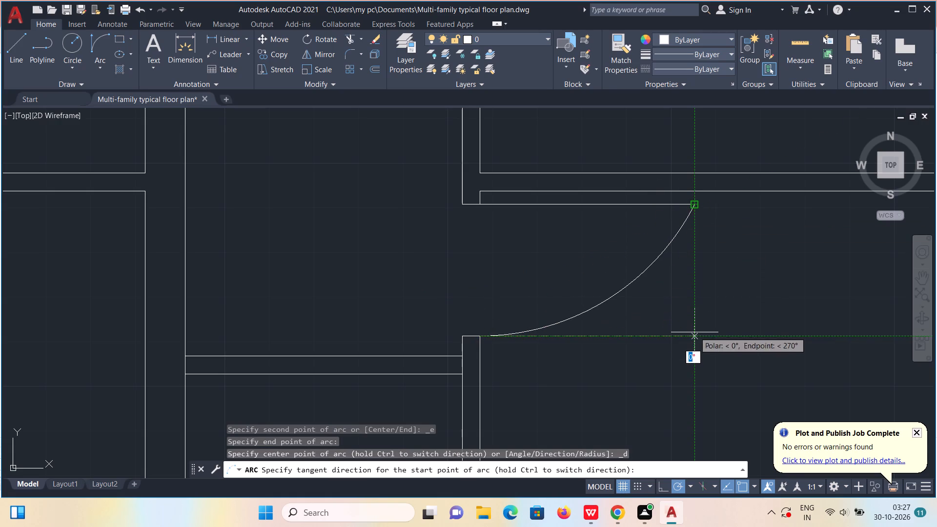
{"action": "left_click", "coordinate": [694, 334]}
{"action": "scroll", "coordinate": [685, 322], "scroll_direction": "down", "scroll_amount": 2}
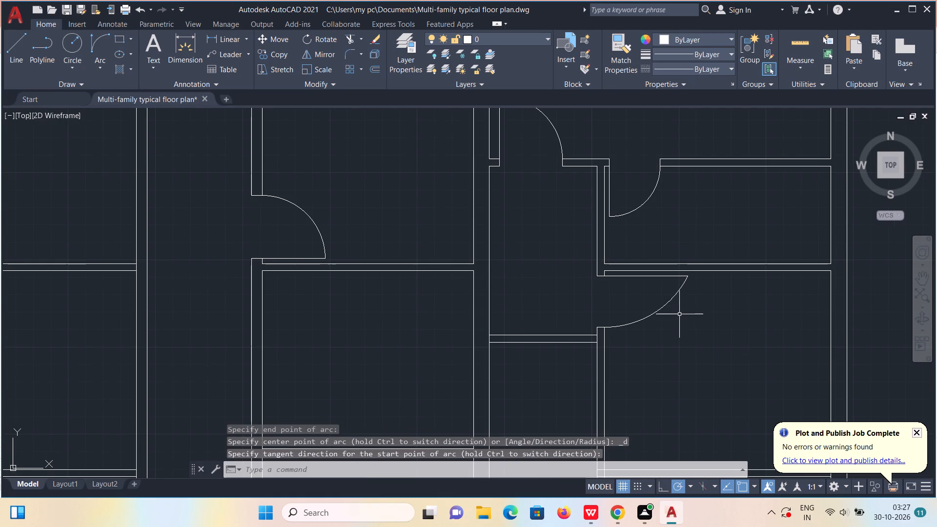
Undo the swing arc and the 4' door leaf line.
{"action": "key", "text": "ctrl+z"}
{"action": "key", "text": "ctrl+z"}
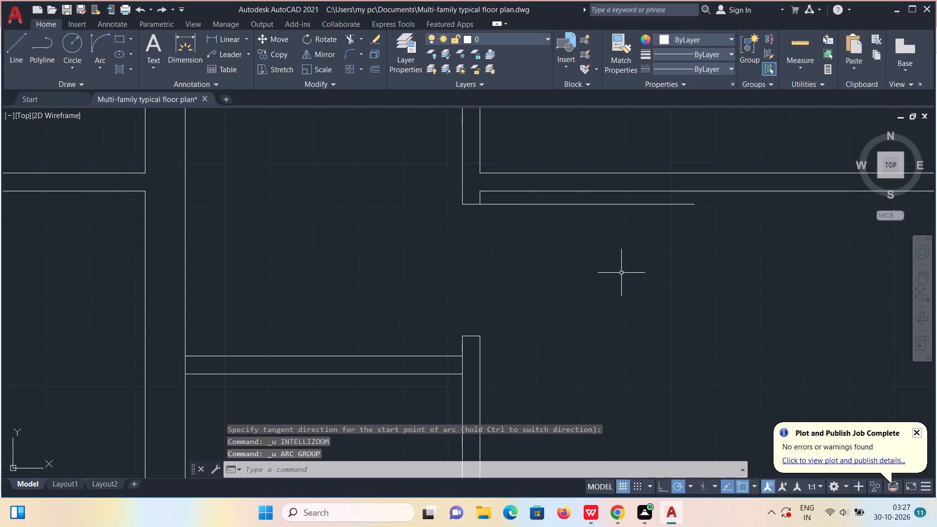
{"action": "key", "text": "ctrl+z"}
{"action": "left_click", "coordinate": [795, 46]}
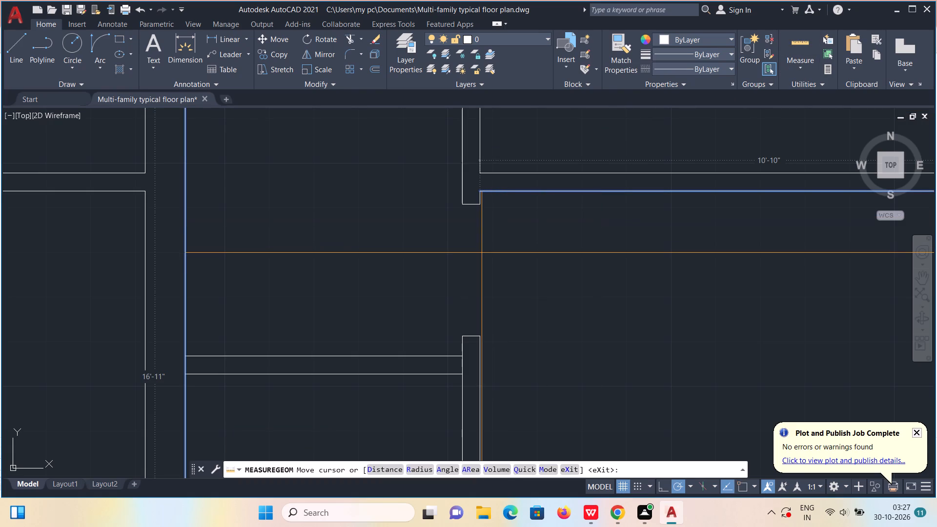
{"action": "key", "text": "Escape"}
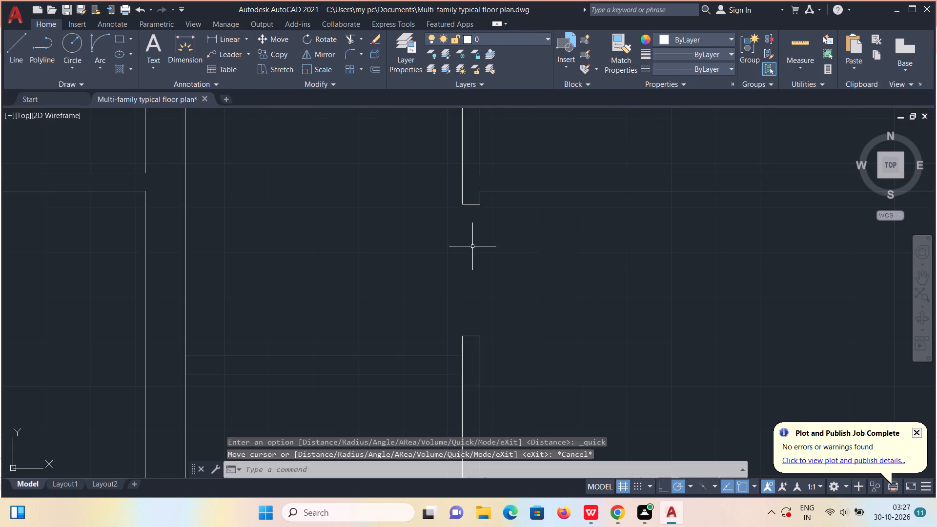
Draw a 2'5" door leaf line east from the north jamb's east corner.
{"action": "key", "text": "l"}
{"action": "key", "text": "Return"}
{"action": "left_click", "coordinate": [478, 204]}
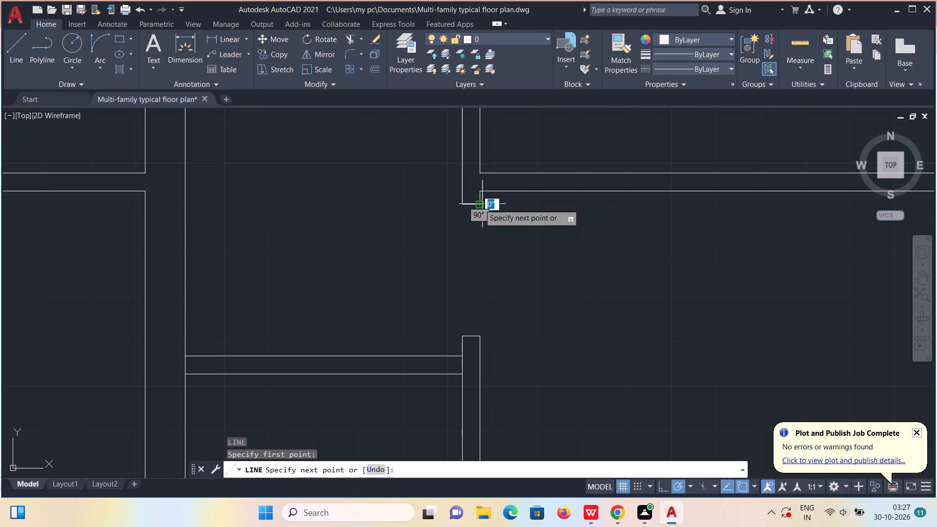
{"action": "type", "text": "2'5\""}
{"action": "key", "text": "Return"}
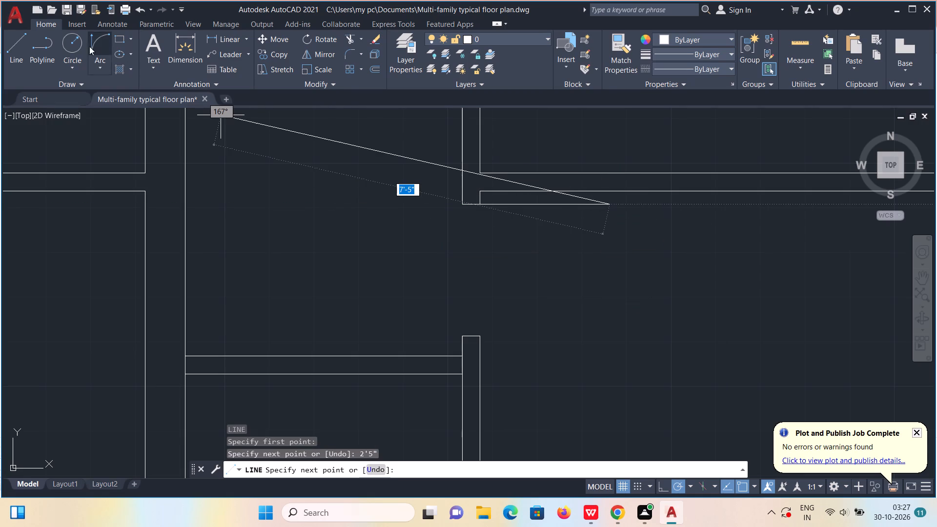
Draw the door swing arc from the south jamb's east corner to the east end of the 2'5" leaf, tangent to the east.
{"action": "left_click", "coordinate": [97, 45]}
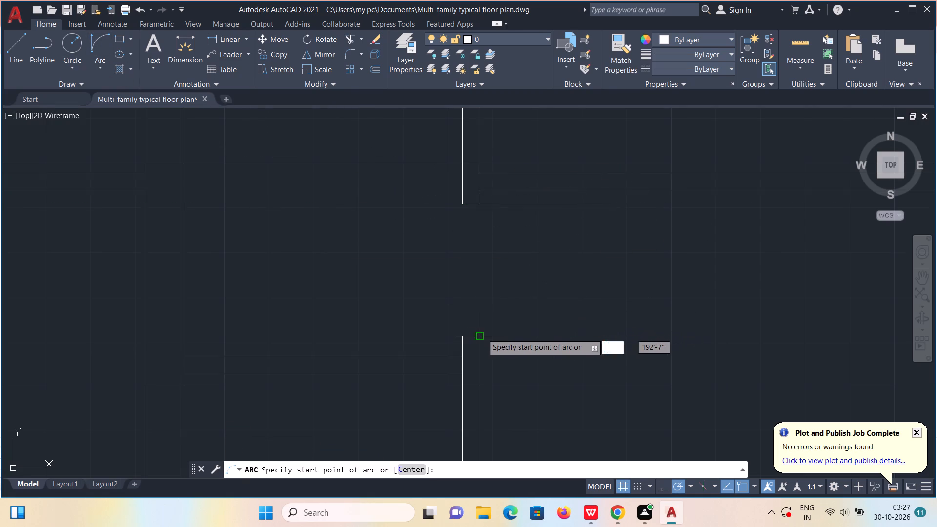
{"action": "left_click", "coordinate": [482, 334]}
{"action": "left_click", "coordinate": [609, 205]}
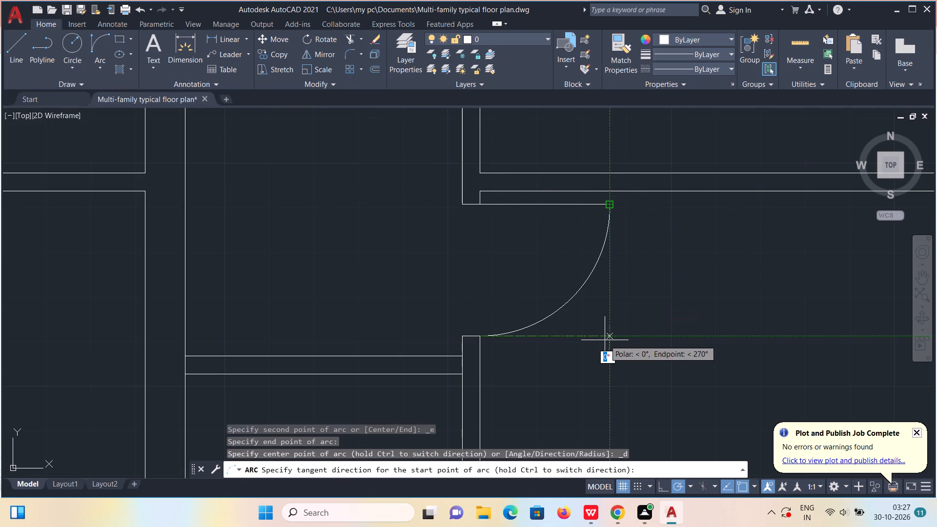
{"action": "left_click", "coordinate": [605, 340]}
{"action": "scroll", "coordinate": [607, 334], "scroll_direction": "down", "scroll_amount": 4}
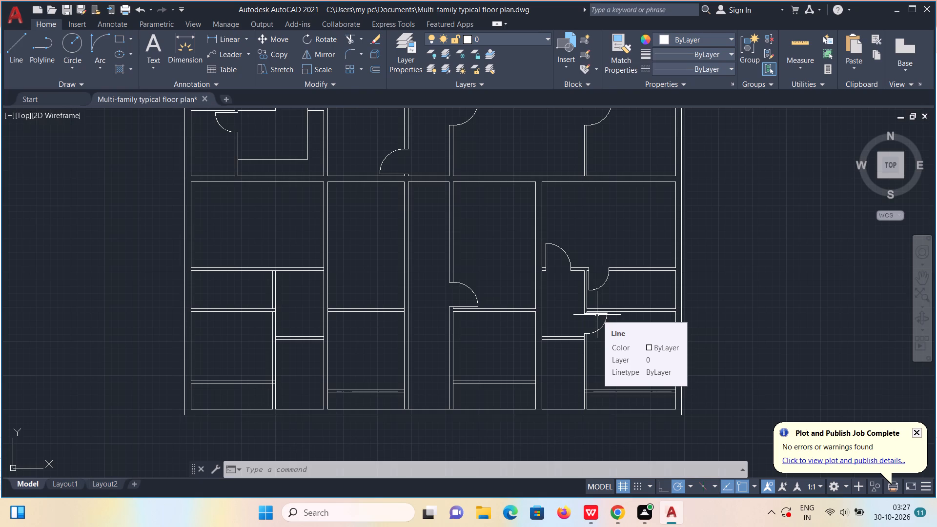
{"action": "key", "text": "Escape"}
Draw a jamb line across the north-south partition, level with the south face of the adjoining east-west partition below the new door.
{"action": "scroll", "coordinate": [591, 342], "scroll_direction": "up", "scroll_amount": 2}
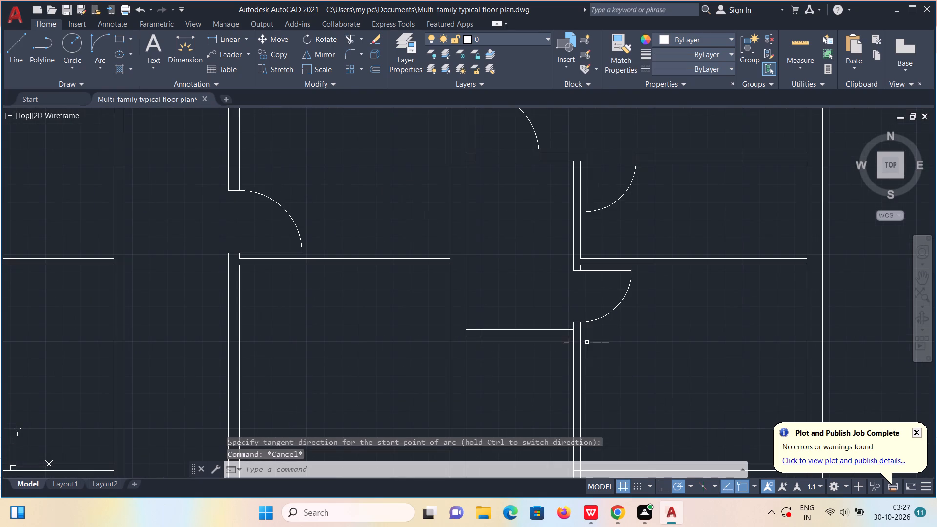
{"action": "key", "text": "l"}
{"action": "key", "text": "Return"}
{"action": "scroll", "coordinate": [584, 342], "scroll_direction": "up", "scroll_amount": 2}
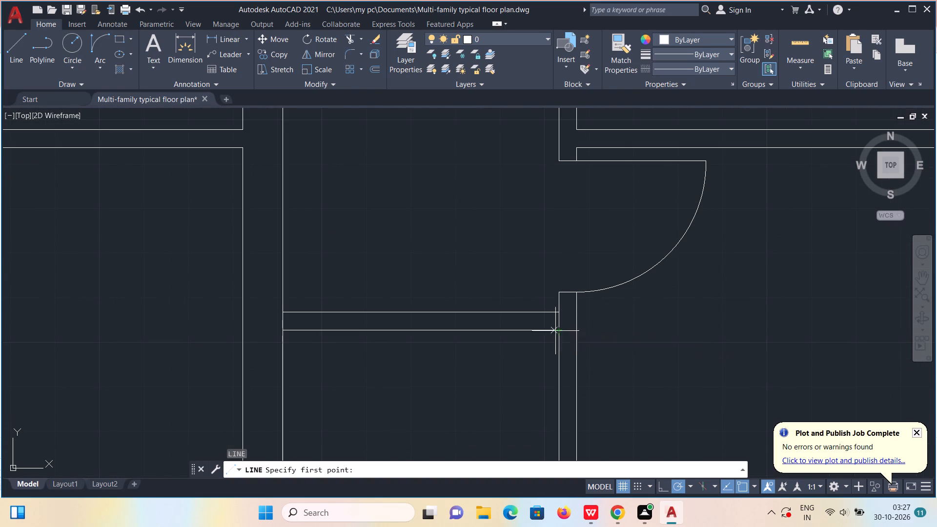
{"action": "left_click", "coordinate": [559, 332]}
{"action": "left_click", "coordinate": [579, 331]}
{"action": "key", "text": "Escape"}
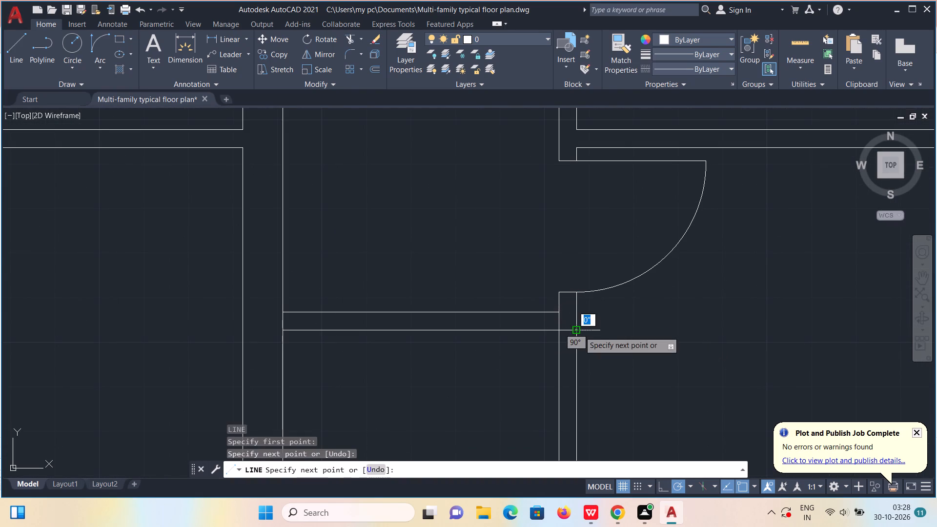
Move the new jamb line 3" south.
{"action": "left_click", "coordinate": [571, 331]}
{"action": "key", "text": "m"}
{"action": "key", "text": "Return"}
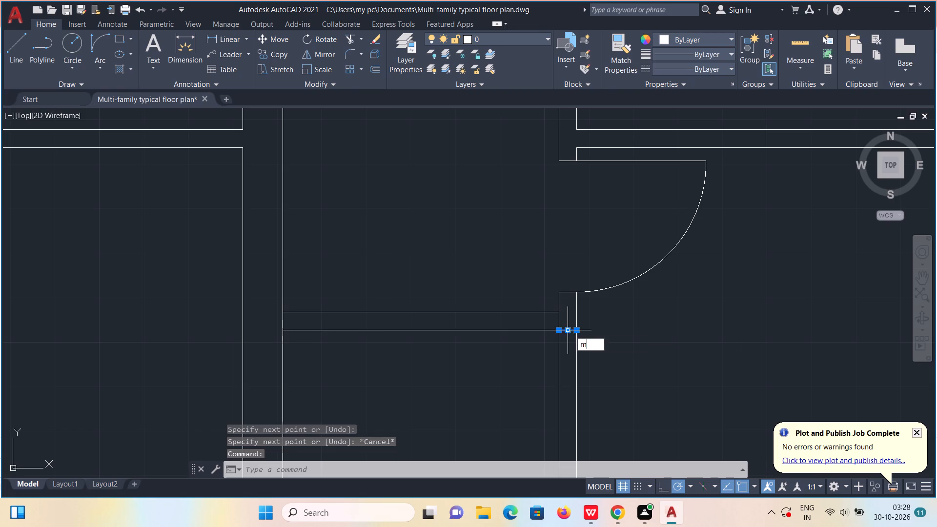
{"action": "left_click", "coordinate": [570, 330]}
{"action": "type", "text": "3\""}
{"action": "key", "text": "Return"}
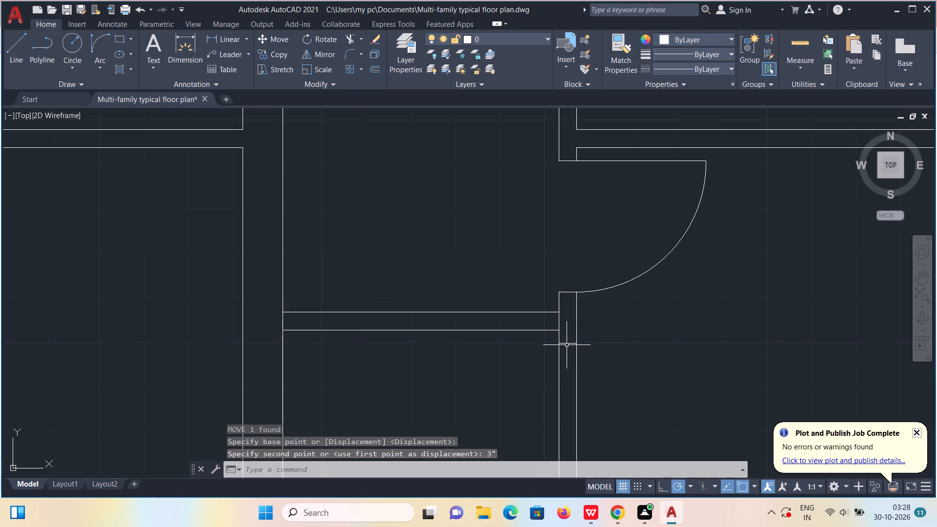
Copy the jamb line 2'5" south along the north-south partition.
{"action": "left_click", "coordinate": [568, 344]}
{"action": "type", "text": "co"}
{"action": "key", "text": "Return"}
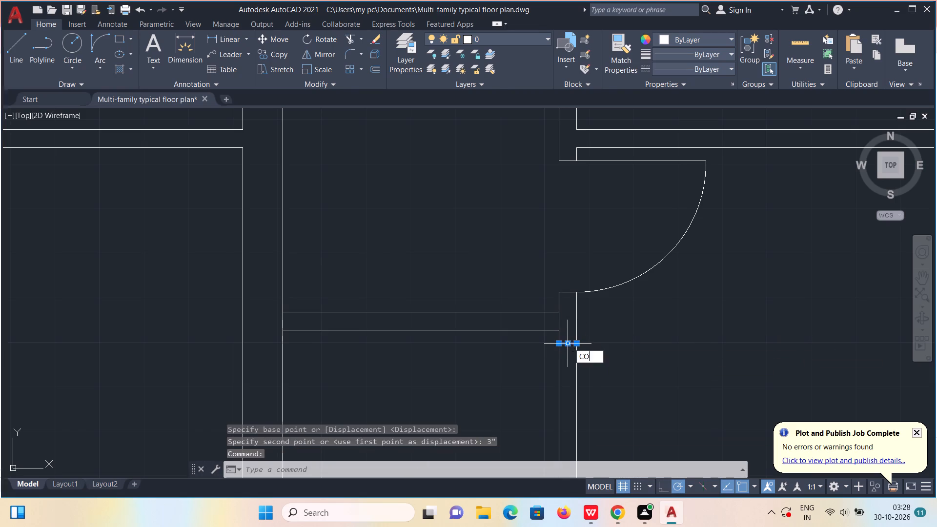
{"action": "left_click", "coordinate": [569, 343]}
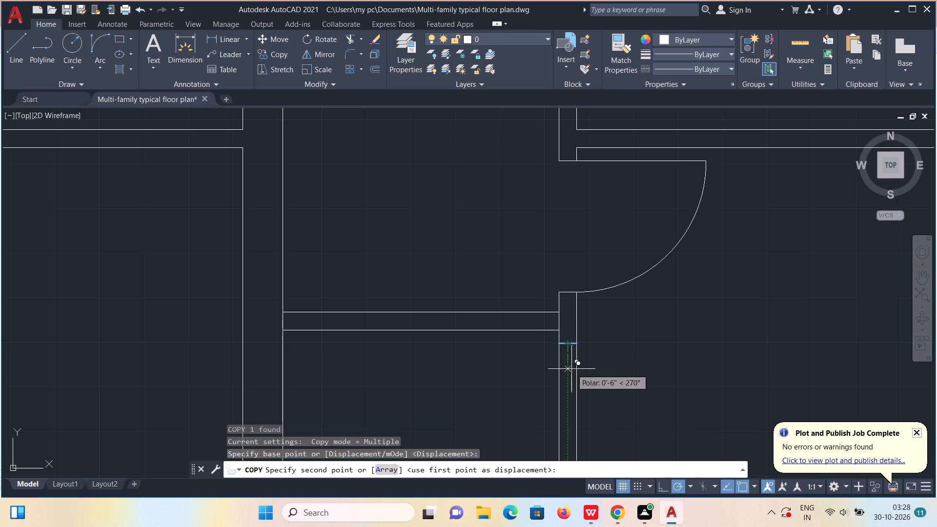
{"action": "type", "text": "2'5\""}
{"action": "key", "text": "Return"}
Trim both faces of the north-south partition between the two new jamb lines to open the second doorway.
{"action": "scroll", "coordinate": [574, 369], "scroll_direction": "down", "scroll_amount": 1}
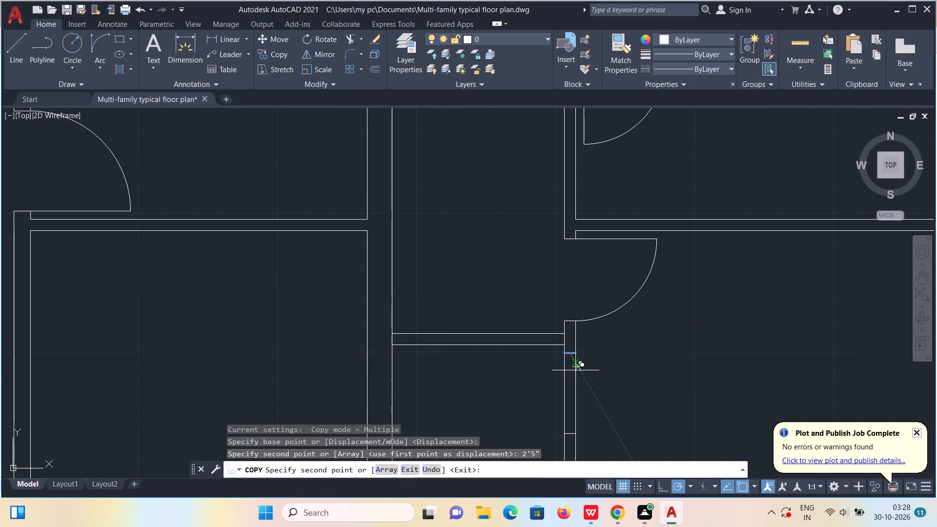
{"action": "scroll", "coordinate": [576, 354], "scroll_direction": "down", "scroll_amount": 1}
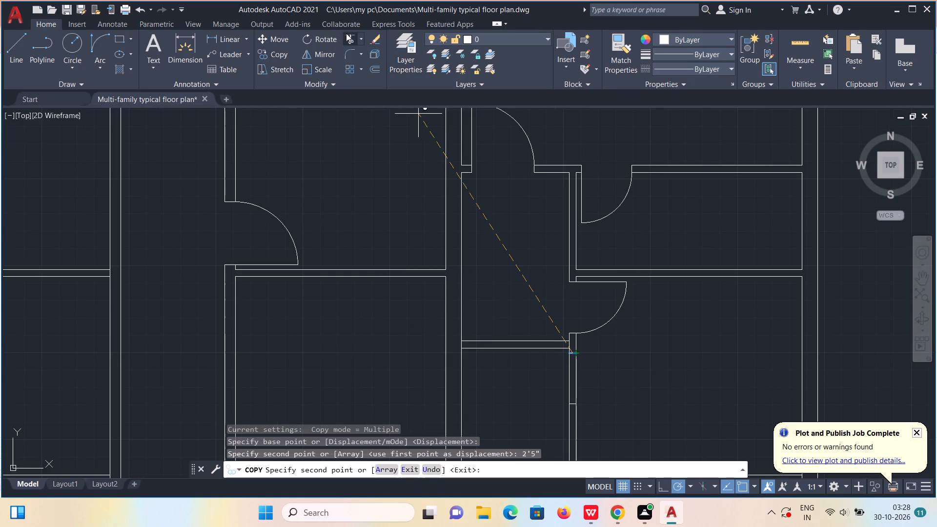
{"action": "left_click", "coordinate": [347, 34]}
{"action": "left_click_drag", "start_coordinate": [570, 381], "coordinate": [581, 381]}
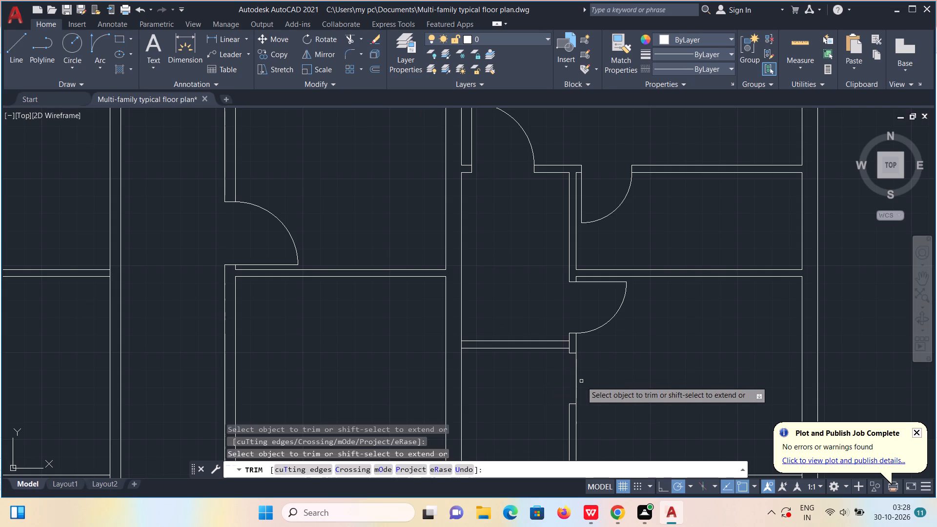
{"action": "left_click_drag", "start_coordinate": [581, 381], "coordinate": [585, 379]}
{"action": "left_click_drag", "start_coordinate": [585, 377], "coordinate": [573, 375]}
Trim the wall face segments closing off both ends of the east-west partition just north of the second doorway.
{"action": "scroll", "coordinate": [569, 347], "scroll_direction": "up", "scroll_amount": 2}
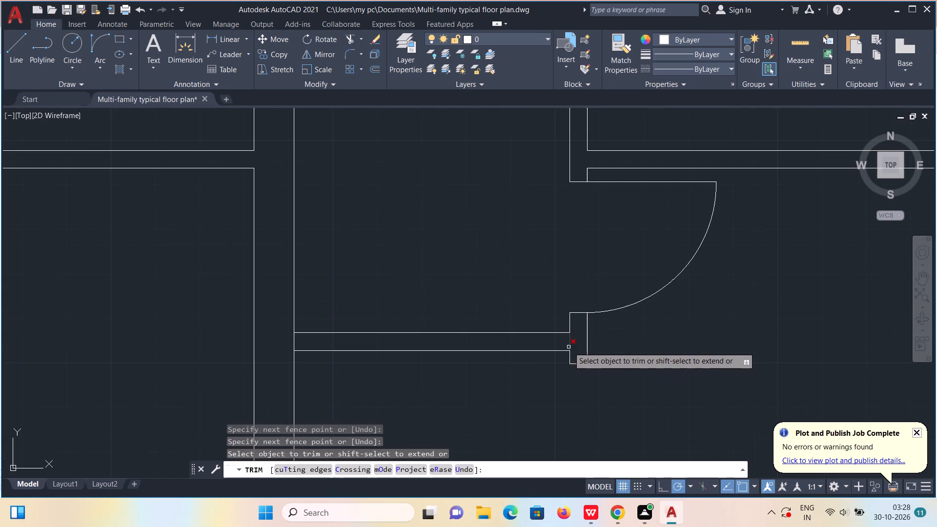
{"action": "left_click_drag", "start_coordinate": [579, 341], "coordinate": [560, 341]}
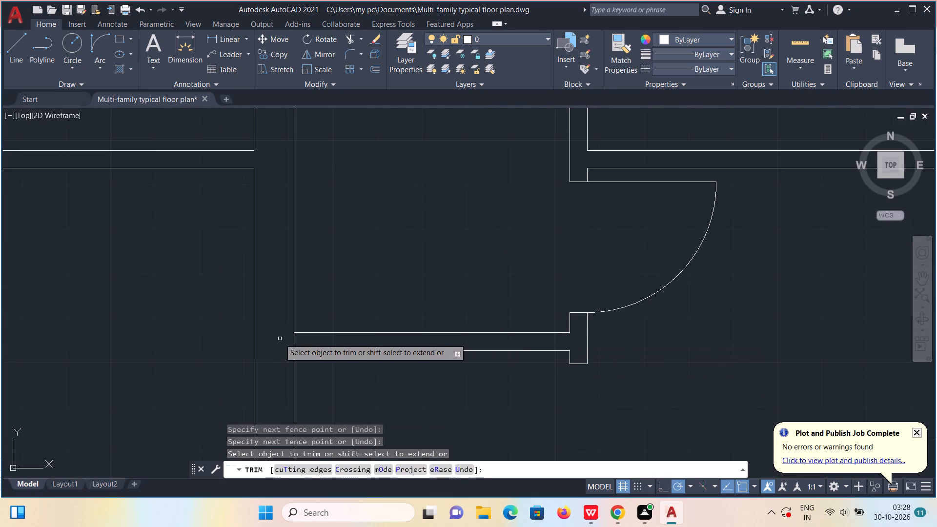
{"action": "left_click_drag", "start_coordinate": [286, 342], "coordinate": [301, 345]}
{"action": "scroll", "coordinate": [303, 345], "scroll_direction": "down", "scroll_amount": 2}
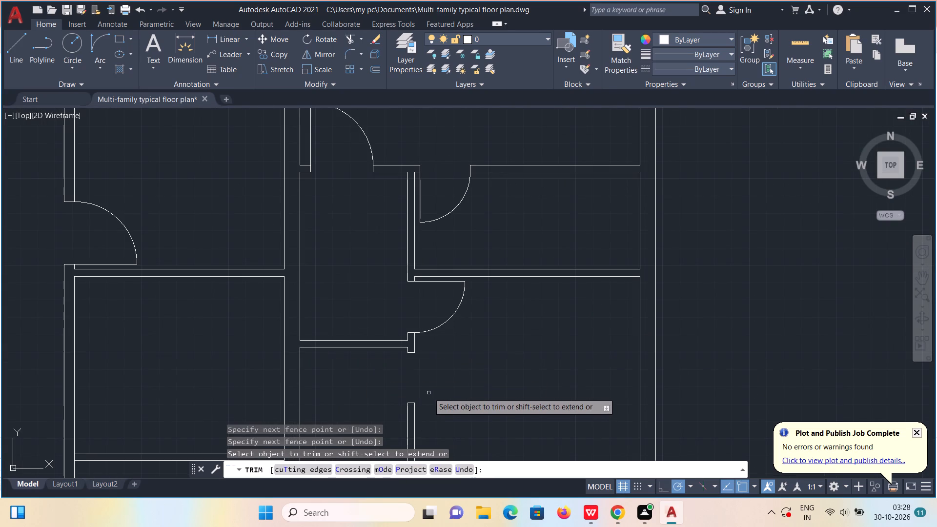
{"action": "key", "text": "Escape"}
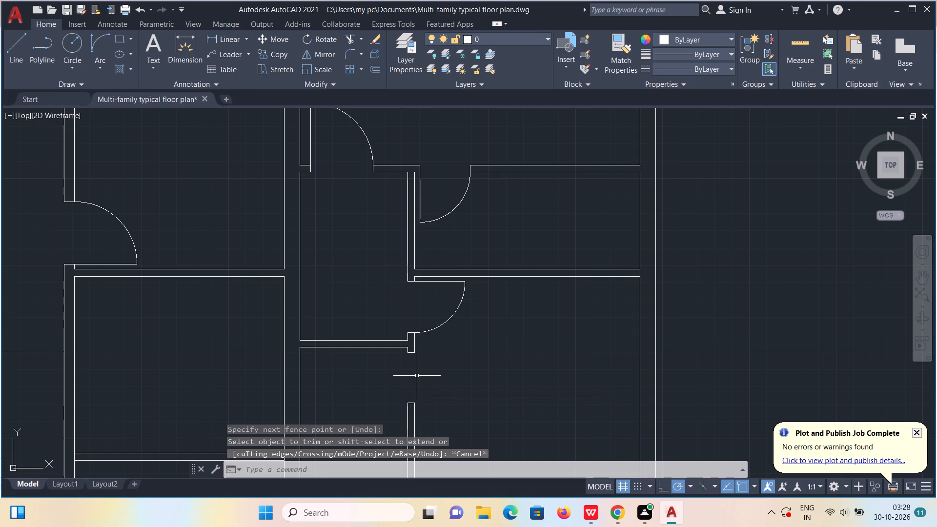
Draw a 2'5" door leaf line west from the west corner of the second doorway's north jamb.
{"action": "key", "text": "l"}
{"action": "key", "text": "Return"}
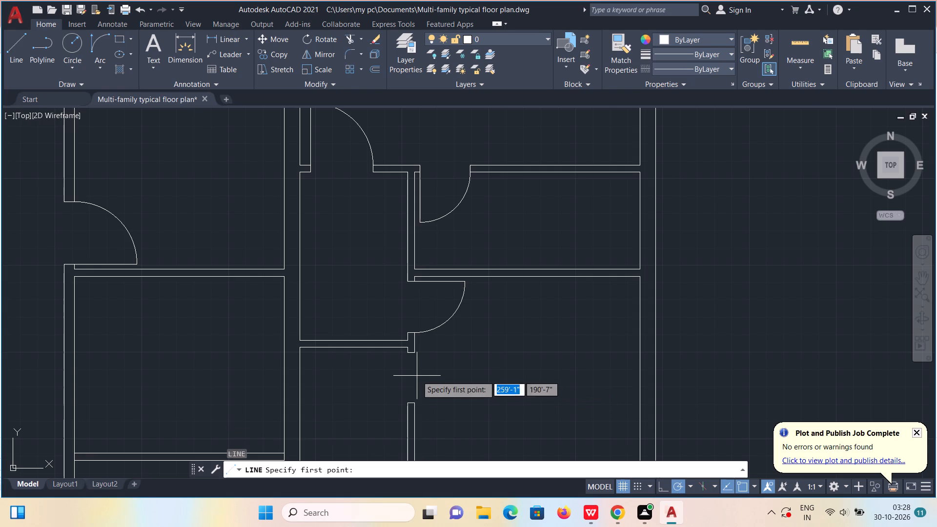
{"action": "scroll", "coordinate": [412, 366], "scroll_direction": "up", "scroll_amount": 1}
{"action": "left_click", "coordinate": [404, 345]}
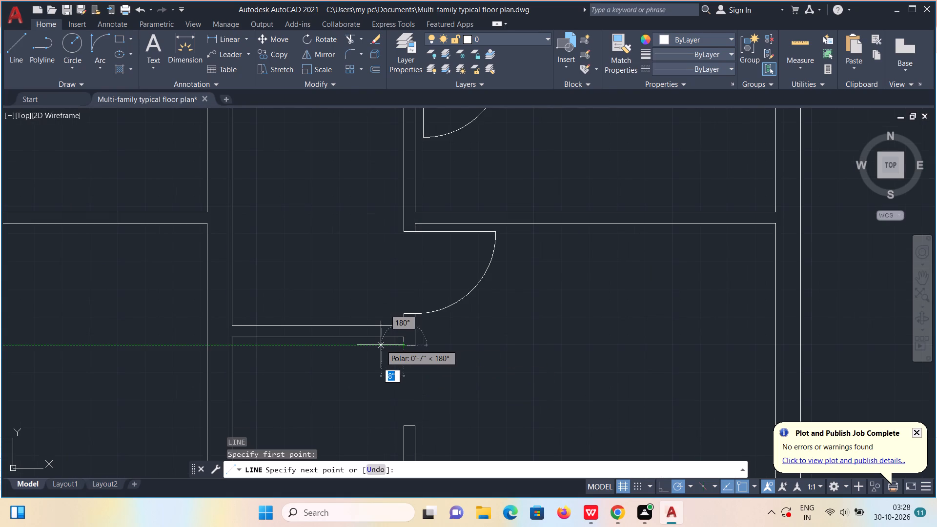
{"action": "type", "text": "2'5\""}
{"action": "key", "text": "Return"}
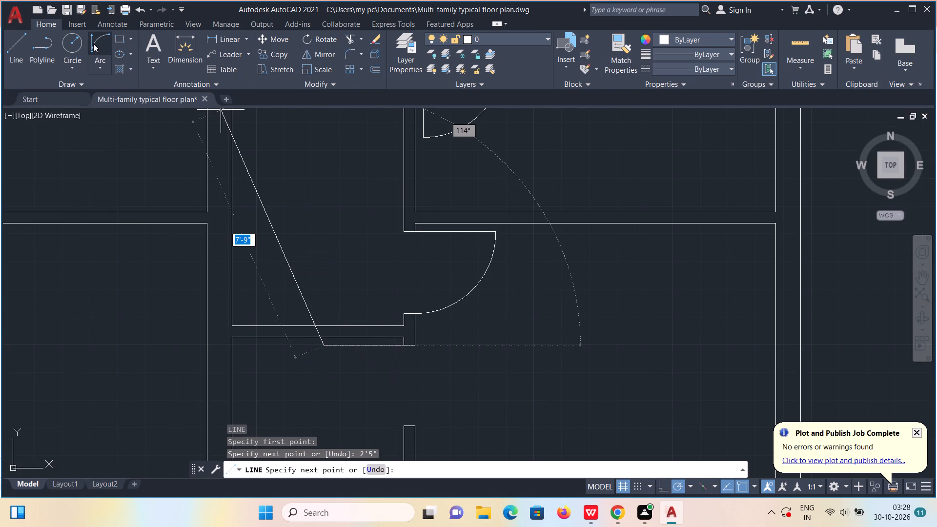
Draw the swing arc from the west end of the second door's leaf to the south jamb's west corner, tangent to the south.
{"action": "left_click", "coordinate": [97, 44]}
{"action": "left_click", "coordinate": [324, 347]}
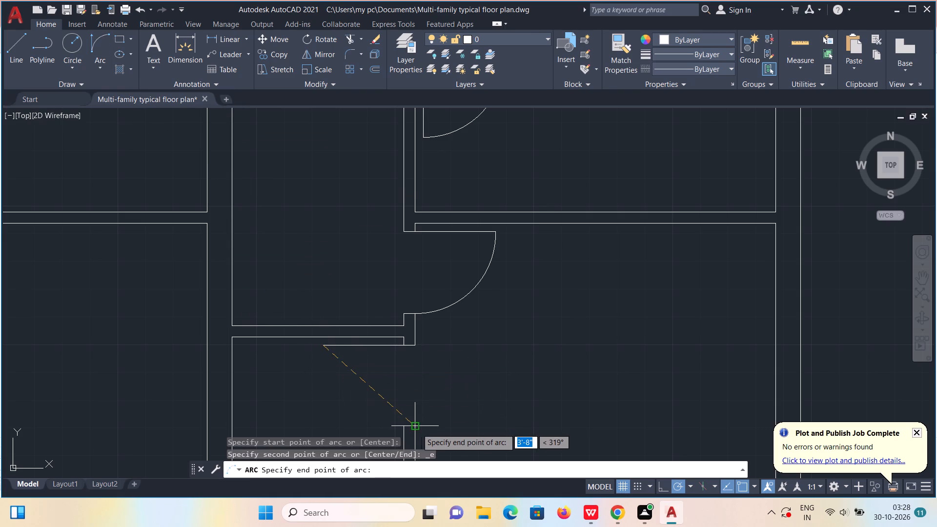
{"action": "left_click", "coordinate": [404, 428]}
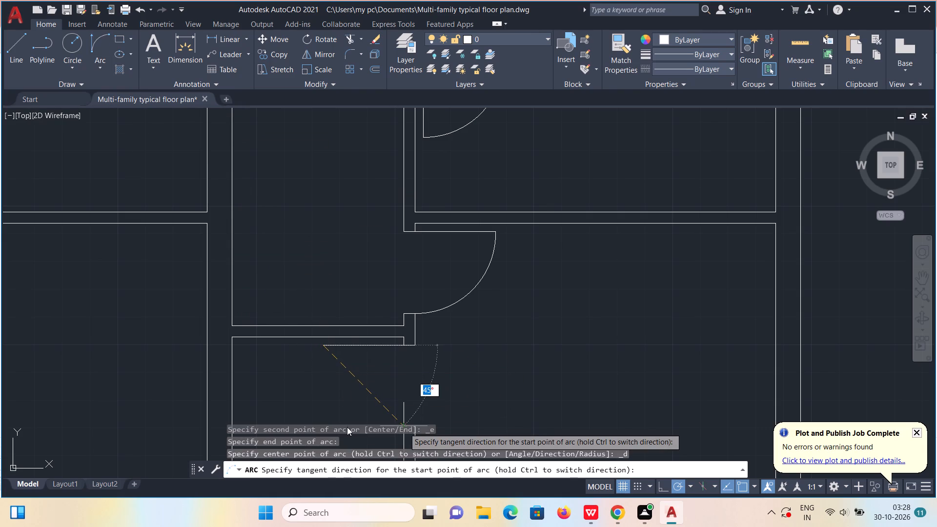
{"action": "middle_click_drag", "start_coordinate": [360, 400], "coordinate": [429, 317]}
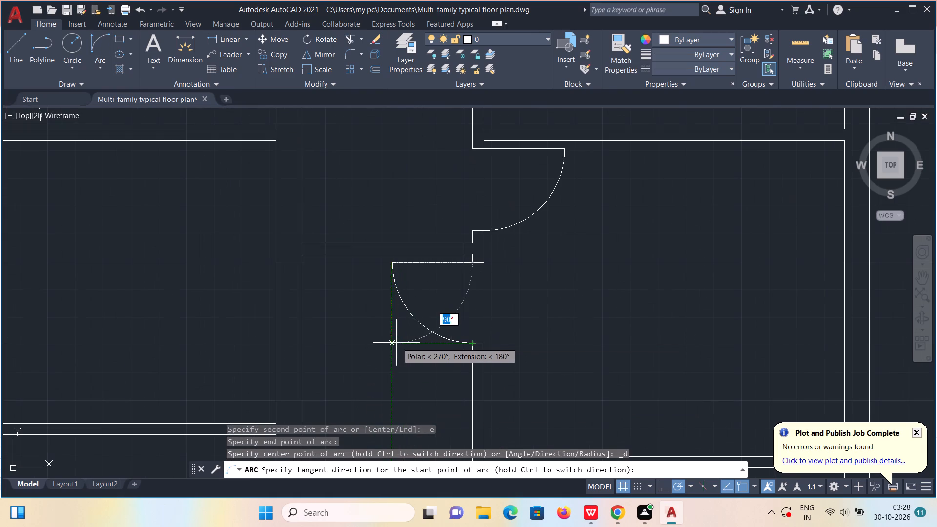
{"action": "left_click", "coordinate": [391, 345]}
{"action": "scroll", "coordinate": [392, 344], "scroll_direction": "down", "scroll_amount": 1}
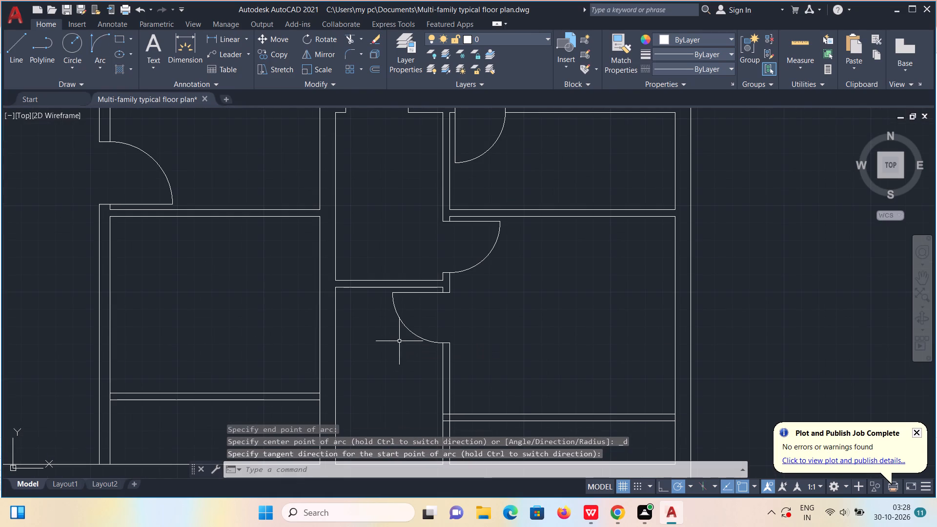
Draw a jamb line across the southeast room's southern east-west partition, along the east face of the north-south partition.
{"action": "scroll", "coordinate": [448, 361], "scroll_direction": "down", "scroll_amount": 1}
{"action": "middle_click_drag", "start_coordinate": [475, 377], "coordinate": [469, 367]}
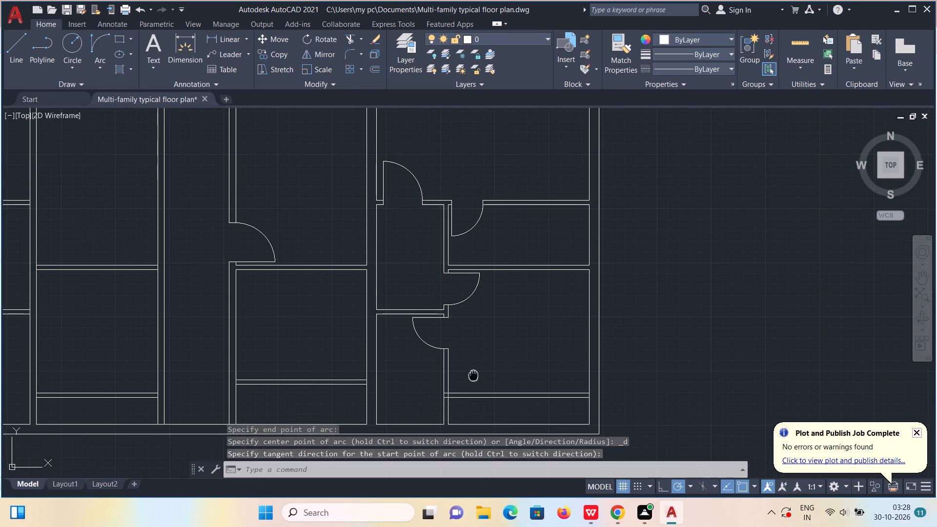
{"action": "middle_click_drag", "start_coordinate": [469, 367], "coordinate": [453, 291]}
{"action": "scroll", "coordinate": [445, 301], "scroll_direction": "up", "scroll_amount": 2}
{"action": "key", "text": "l"}
{"action": "key", "text": "Return"}
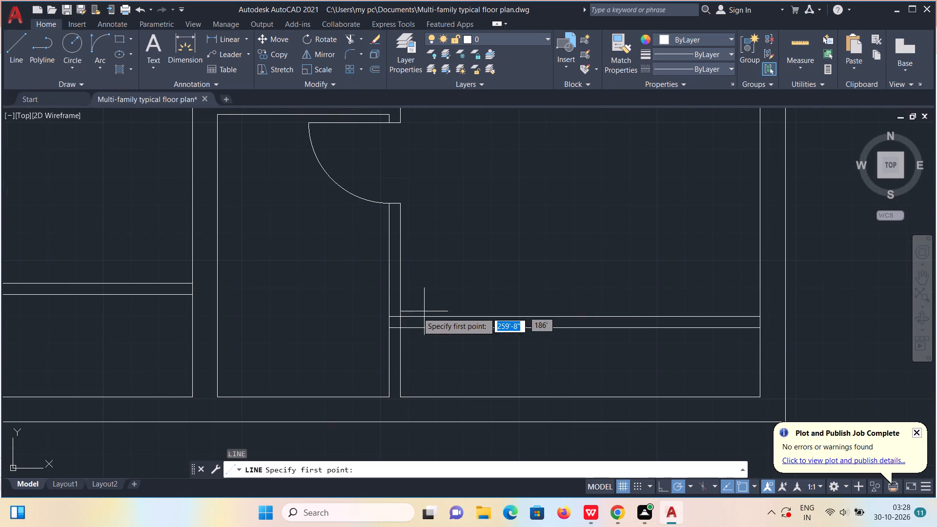
{"action": "scroll", "coordinate": [405, 313], "scroll_direction": "up", "scroll_amount": 1}
{"action": "left_click", "coordinate": [396, 318]}
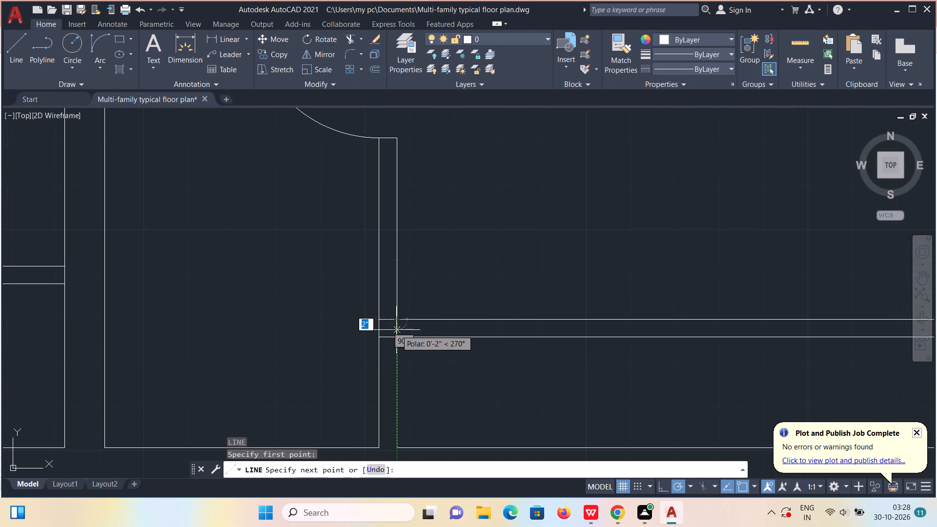
{"action": "left_click", "coordinate": [396, 336]}
{"action": "key", "text": "Escape"}
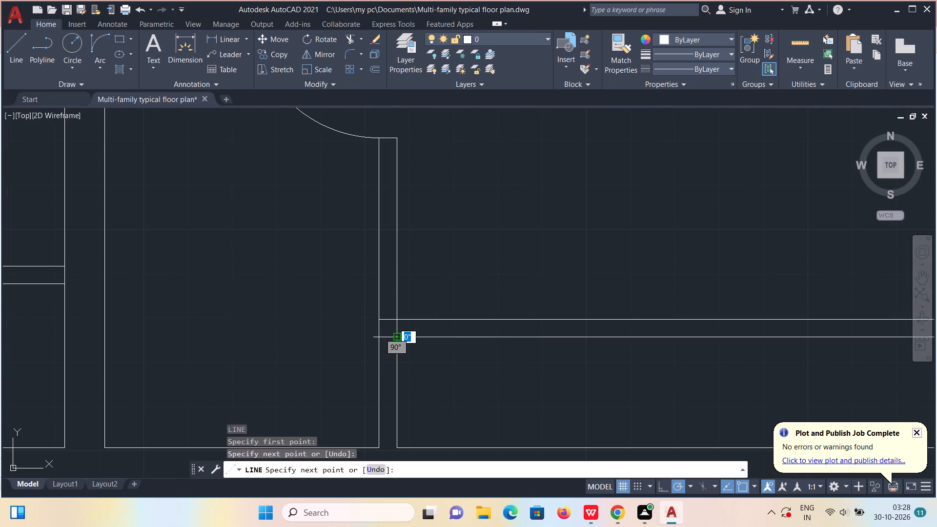
Move the new jamb line 3" east along the partition.
{"action": "left_click", "coordinate": [397, 328]}
{"action": "key", "text": "m"}
{"action": "key", "text": "Return"}
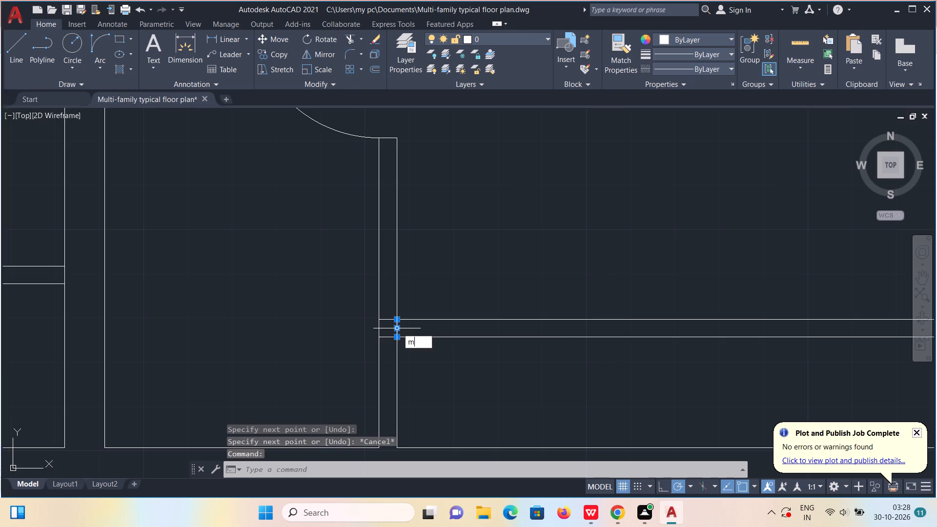
{"action": "left_click", "coordinate": [397, 328]}
{"action": "type", "text": "3\""}
{"action": "key", "text": "Return"}
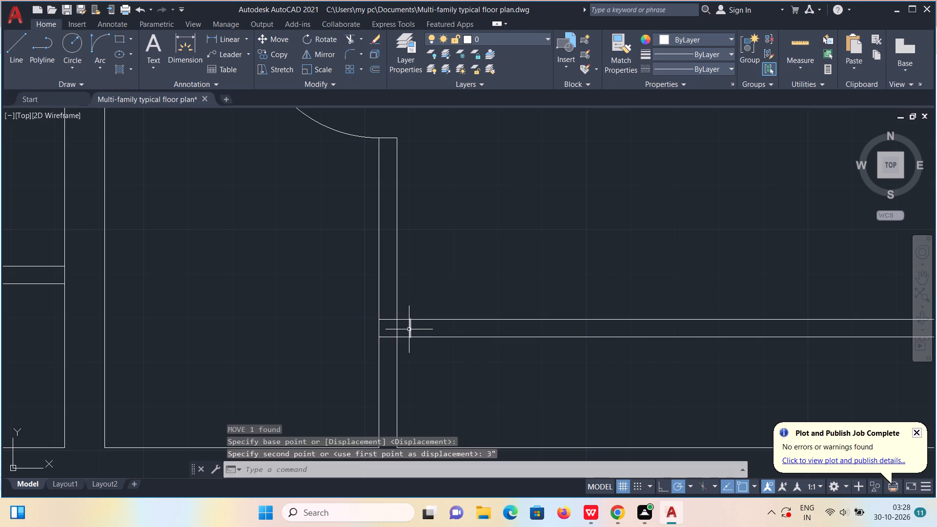
Copy the jamb line 2'5" east to mark the other side of the doorway.
{"action": "left_click", "coordinate": [409, 329]}
{"action": "type", "text": "co"}
{"action": "key", "text": "Return"}
{"action": "left_click", "coordinate": [409, 329]}
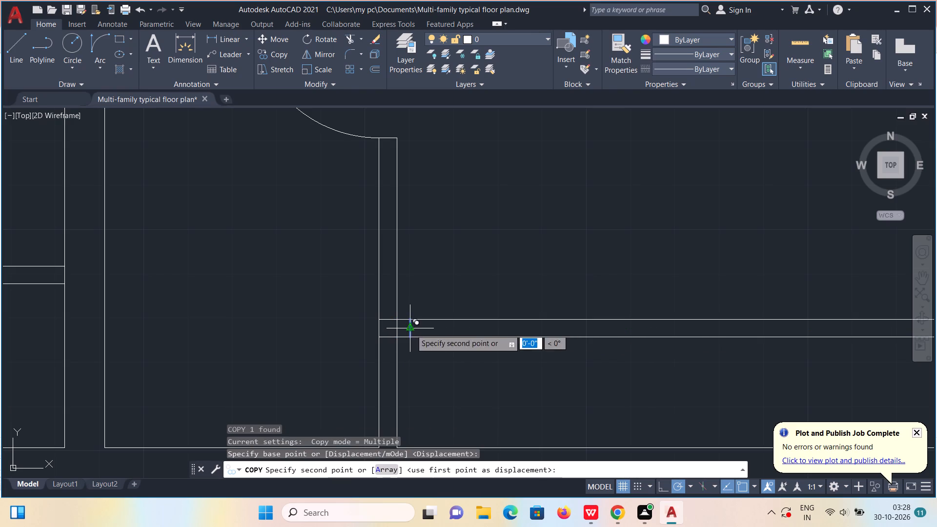
{"action": "type", "text": "2'5\""}
{"action": "key", "text": "Return"}
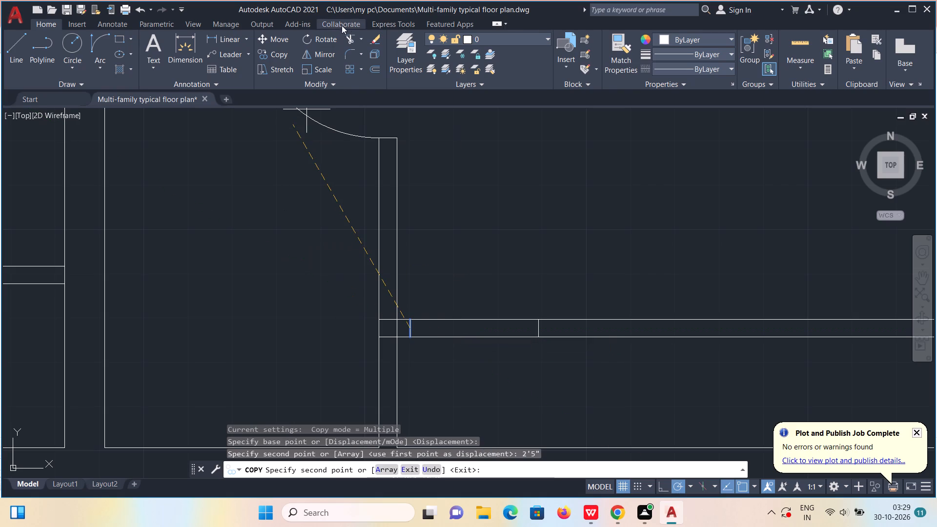
Trim both partition faces between the two jamb lines, plus the leftover segments at the partition's junction with the north-south partition.
{"action": "left_click", "coordinate": [351, 37]}
{"action": "left_click_drag", "start_coordinate": [463, 256], "coordinate": [460, 343]}
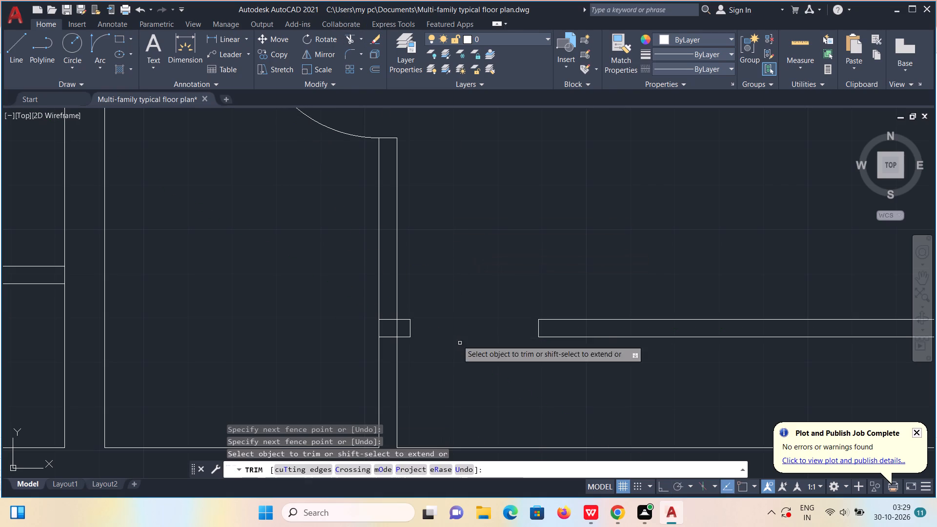
{"action": "left_click_drag", "start_coordinate": [401, 328], "coordinate": [395, 329]}
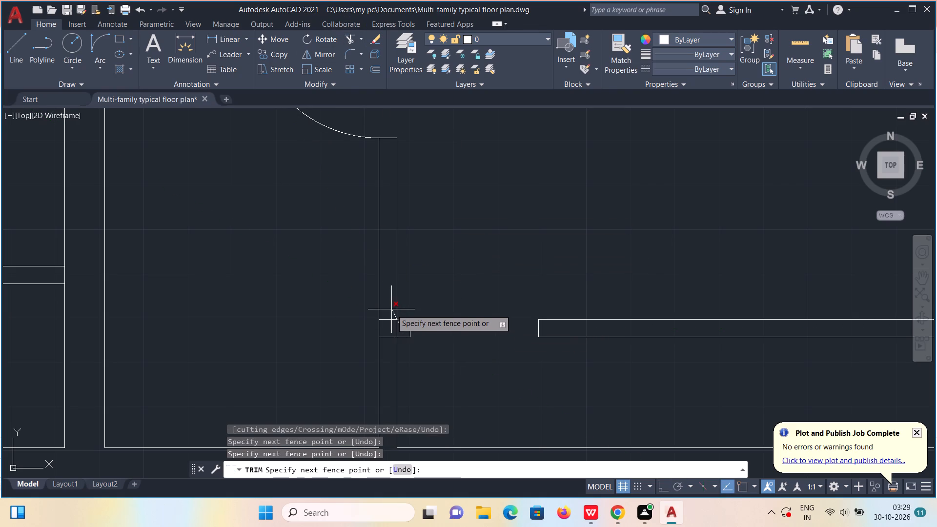
{"action": "left_click", "coordinate": [388, 314]}
{"action": "left_click_drag", "start_coordinate": [388, 329], "coordinate": [388, 345]}
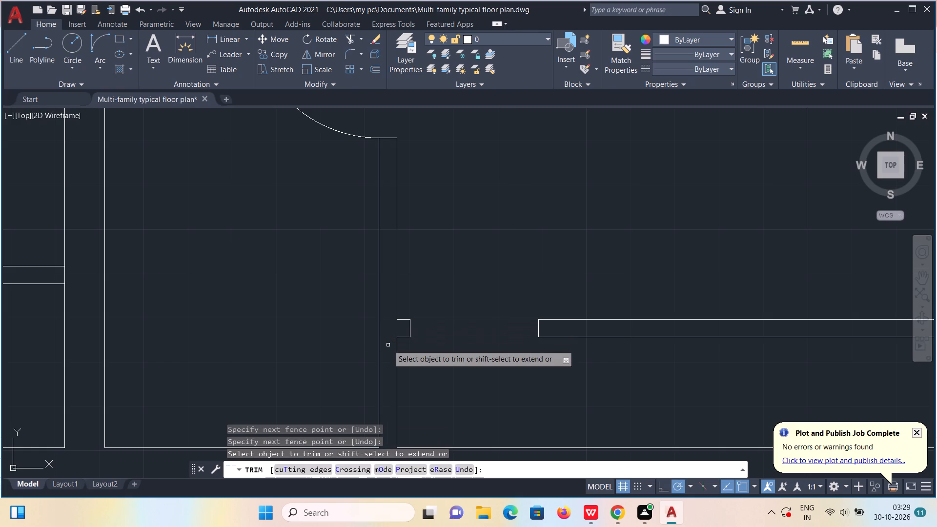
{"action": "key", "text": "Escape"}
Draw a door leaf line about 1'5" south from the south corner of the doorway's west jamb.
{"action": "key", "text": "l"}
{"action": "key", "text": "Return"}
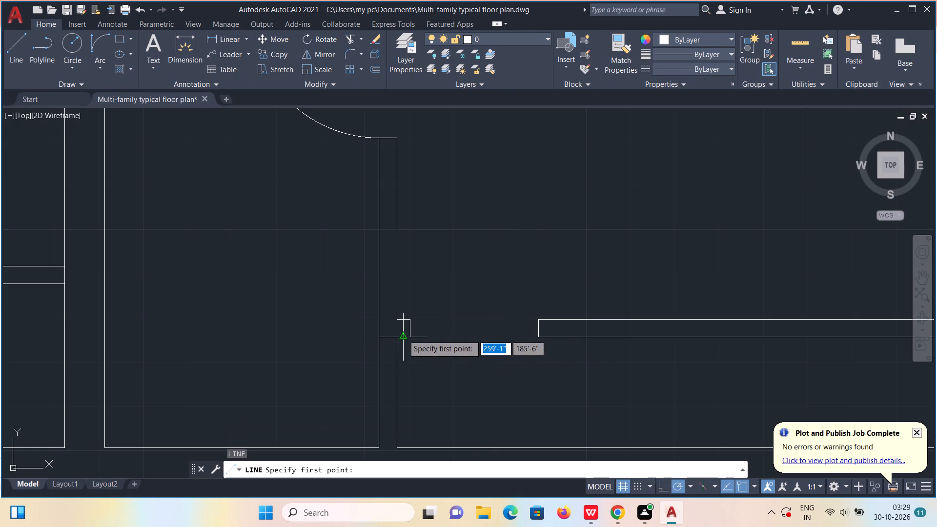
{"action": "left_click", "coordinate": [412, 335]}
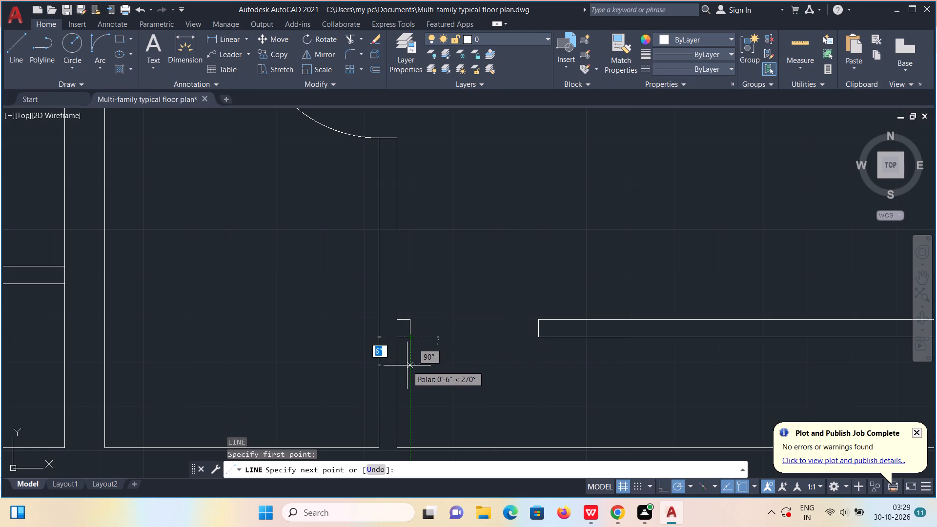
{"action": "type", "text": "2'5"}
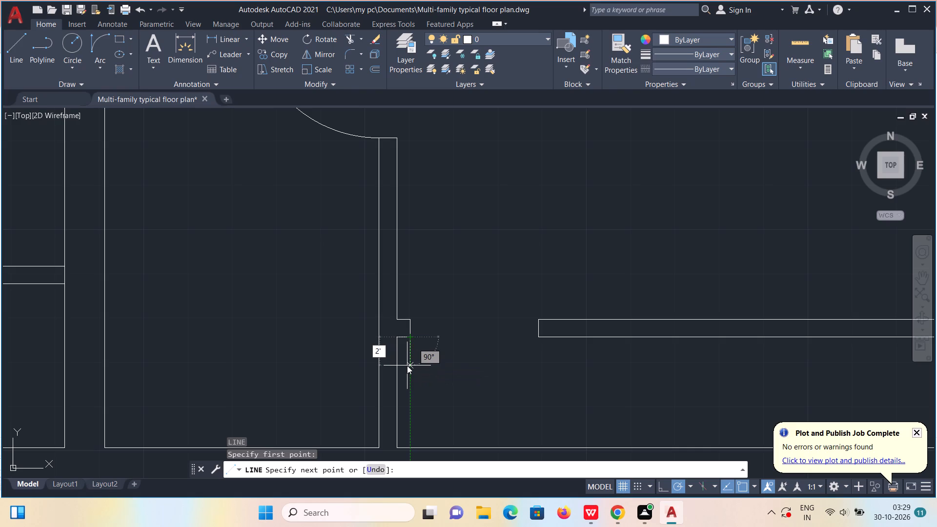
{"action": "key", "text": "shift+quotedbl"}
{"action": "key", "text": "Return"}
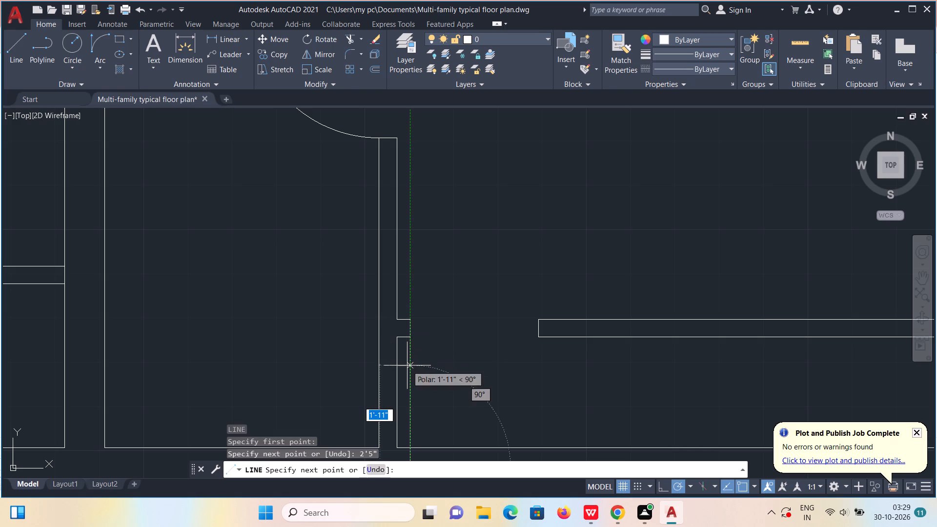
{"action": "key", "text": "ctrl+z"}
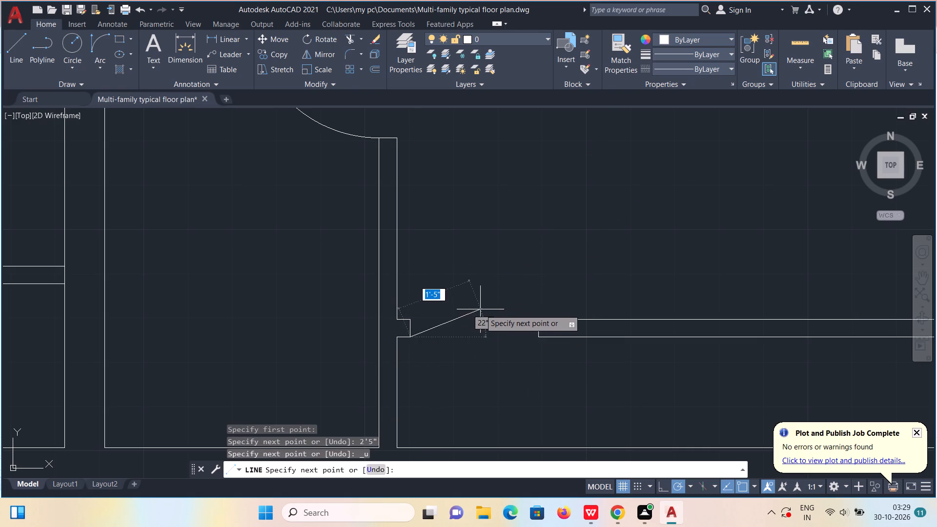
{"action": "left_click", "coordinate": [411, 411]}
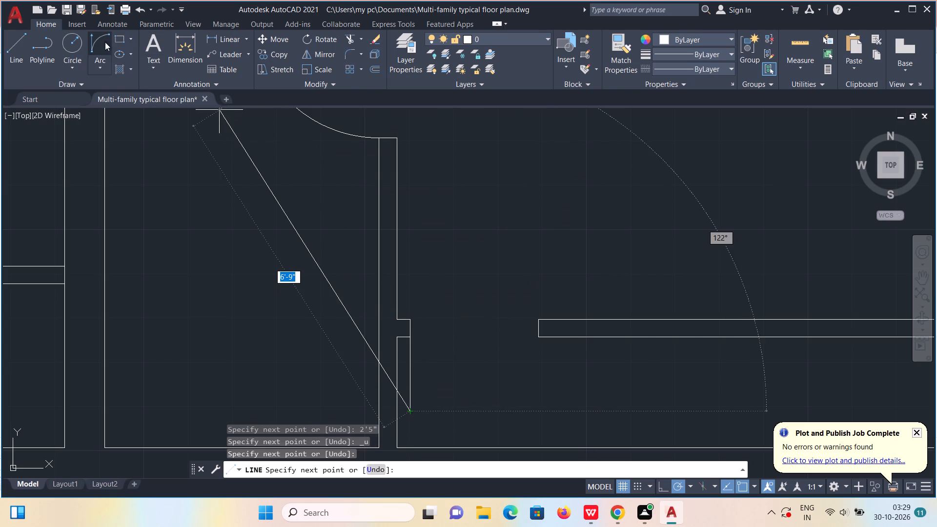
Draw the swing arc from the leaf's south end to the east jamb's south corner, tangent to the east.
{"action": "left_click", "coordinate": [100, 41]}
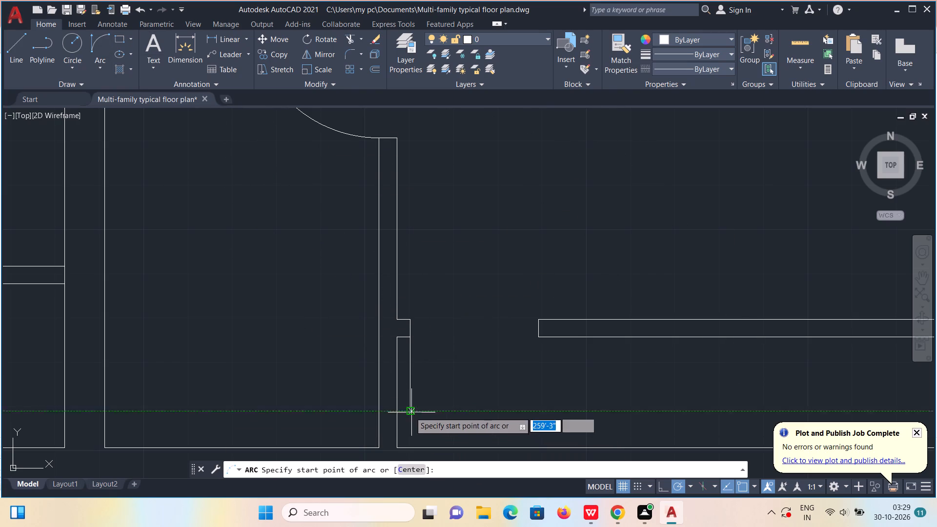
{"action": "left_click", "coordinate": [409, 411]}
{"action": "left_click", "coordinate": [535, 336]}
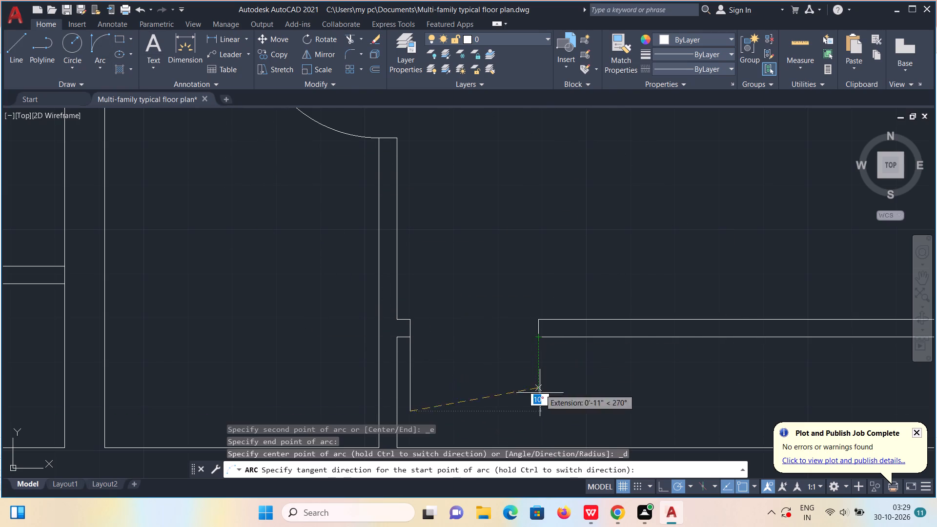
{"action": "left_click", "coordinate": [540, 410]}
Draw a jamb line across the east end of the southern east-west partition in the adjoining room block to the west.
{"action": "scroll", "coordinate": [542, 407], "scroll_direction": "down", "scroll_amount": 2}
{"action": "middle_click_drag", "start_coordinate": [539, 391], "coordinate": [584, 284]}
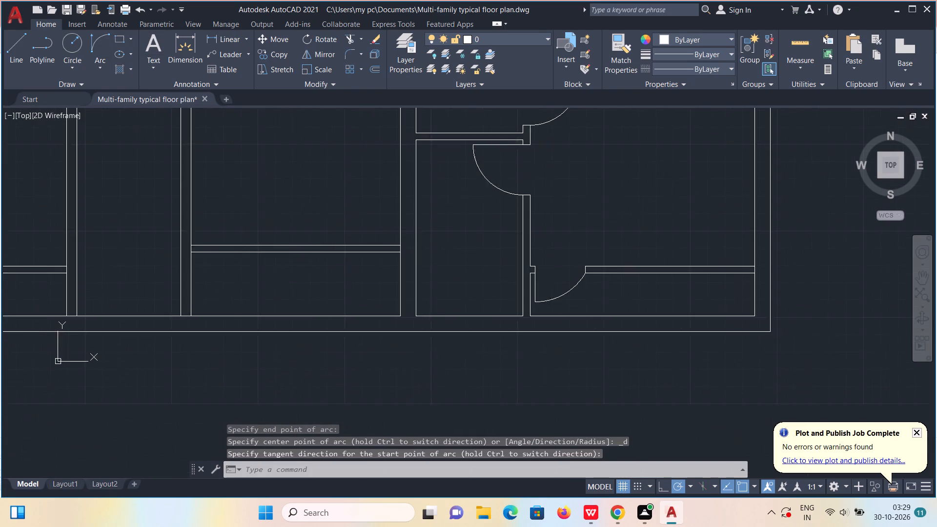
{"action": "middle_click_drag", "start_coordinate": [584, 284], "coordinate": [614, 303]}
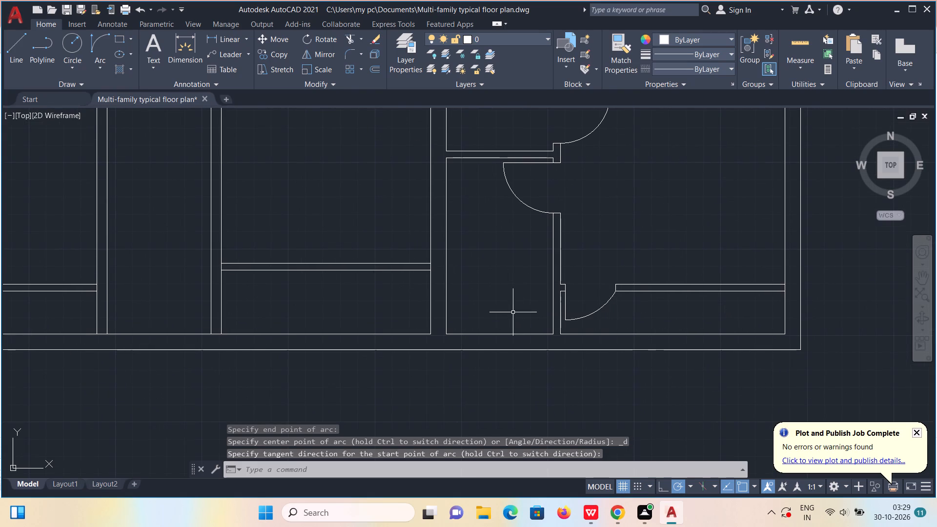
{"action": "scroll", "coordinate": [550, 302], "scroll_direction": "up", "scroll_amount": 1}
{"action": "scroll", "coordinate": [540, 297], "scroll_direction": "down", "scroll_amount": 1}
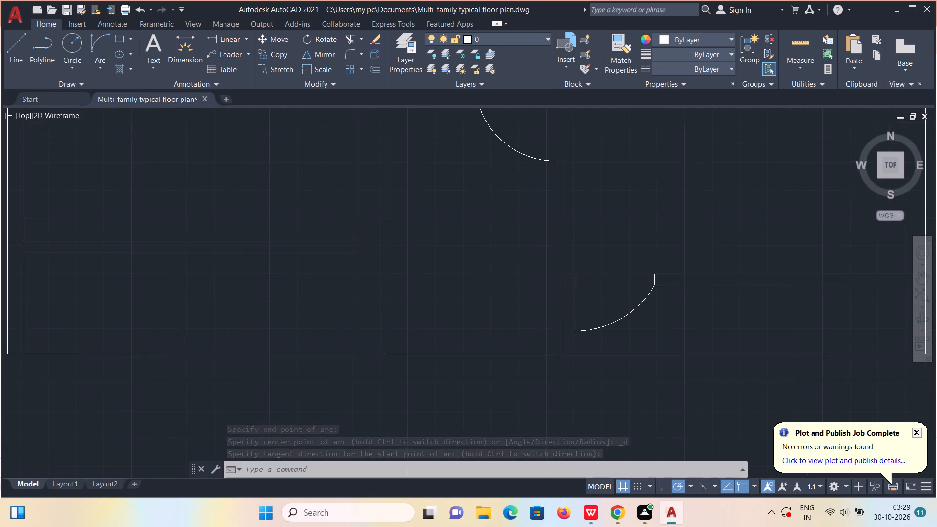
{"action": "scroll", "coordinate": [540, 296], "scroll_direction": "down", "scroll_amount": 2}
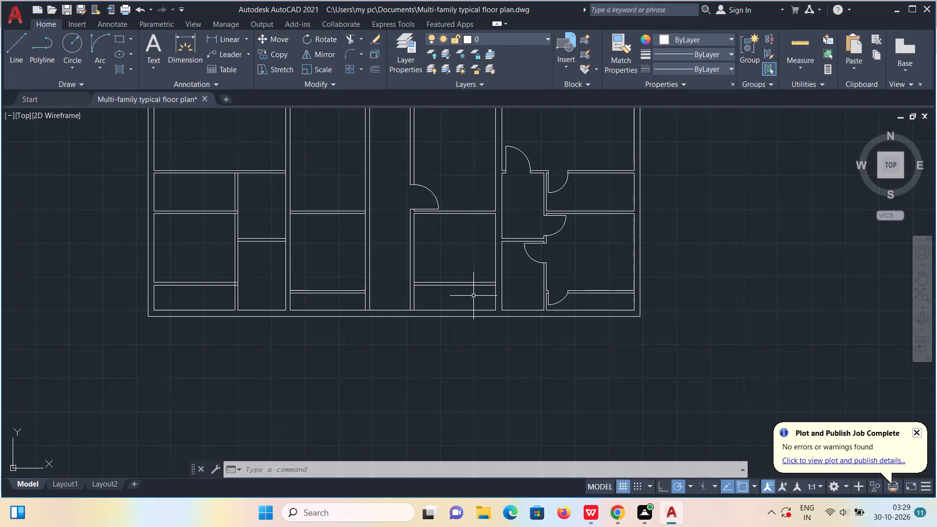
{"action": "scroll", "coordinate": [474, 293], "scroll_direction": "up", "scroll_amount": 3}
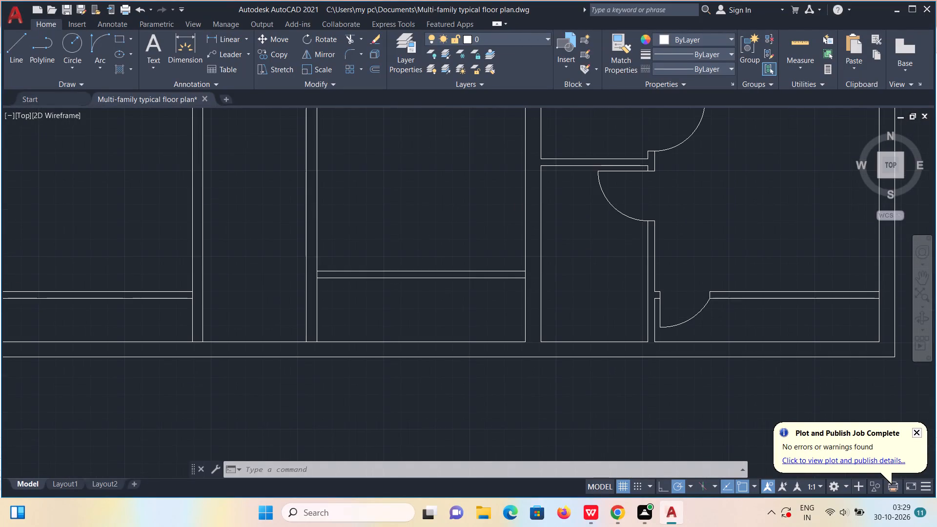
{"action": "scroll", "coordinate": [483, 285], "scroll_direction": "down", "scroll_amount": 2}
{"action": "scroll", "coordinate": [484, 285], "scroll_direction": "up", "scroll_amount": 1}
{"action": "key", "text": "l"}
{"action": "key", "text": "Return"}
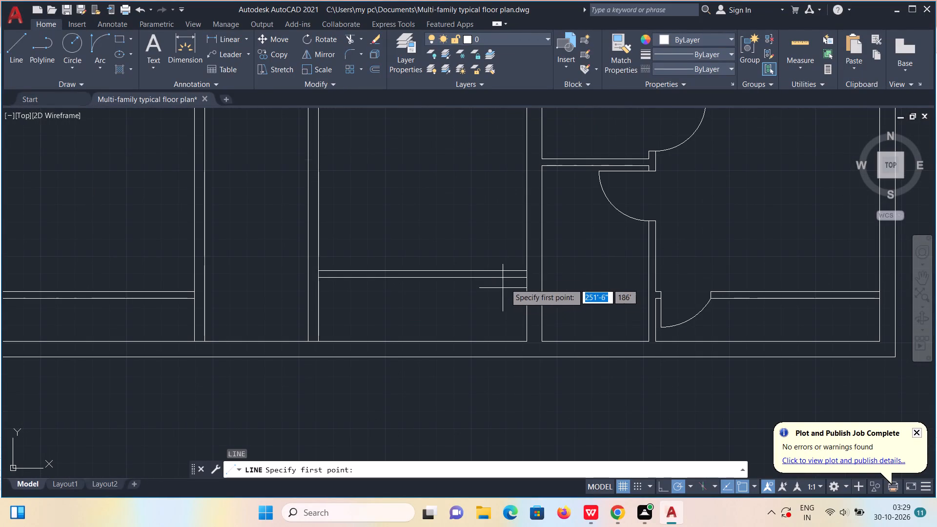
{"action": "scroll", "coordinate": [509, 266], "scroll_direction": "up", "scroll_amount": 3}
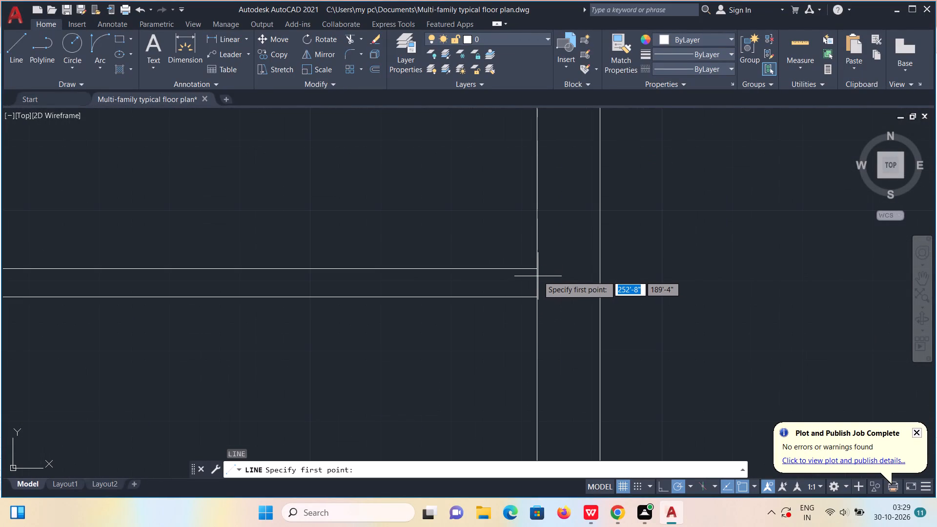
{"action": "left_click", "coordinate": [536, 270]}
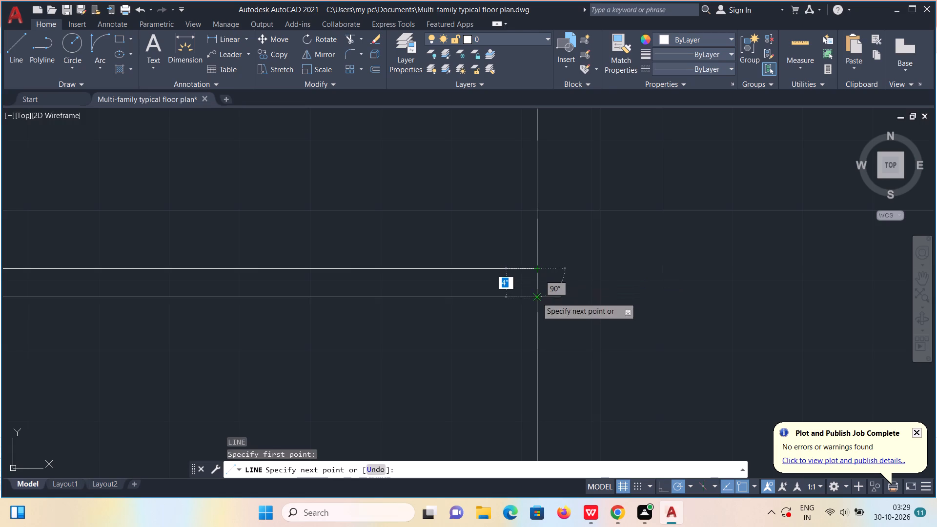
{"action": "left_click", "coordinate": [536, 297]}
{"action": "key", "text": "Escape"}
Move this jamb line 3" west along the partition.
{"action": "left_click", "coordinate": [538, 282]}
{"action": "key", "text": "m"}
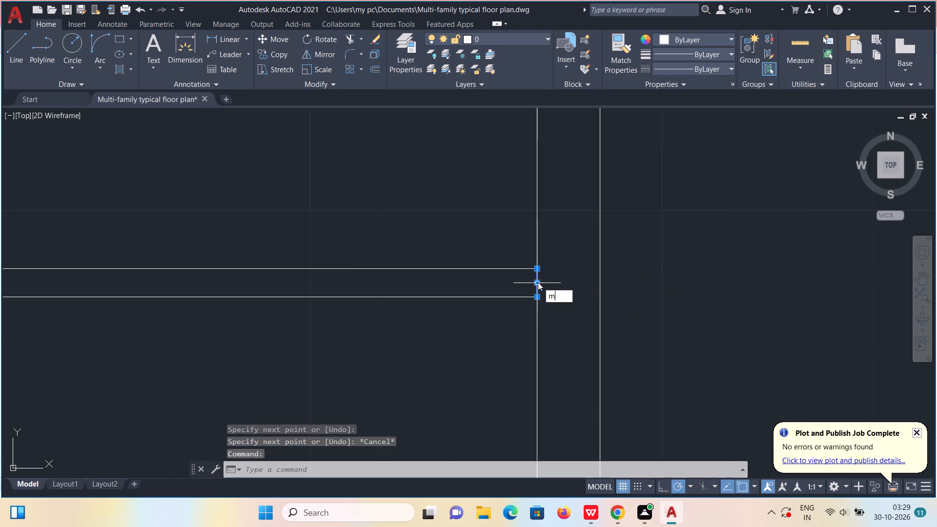
{"action": "key", "text": "Return"}
{"action": "left_click", "coordinate": [538, 285]}
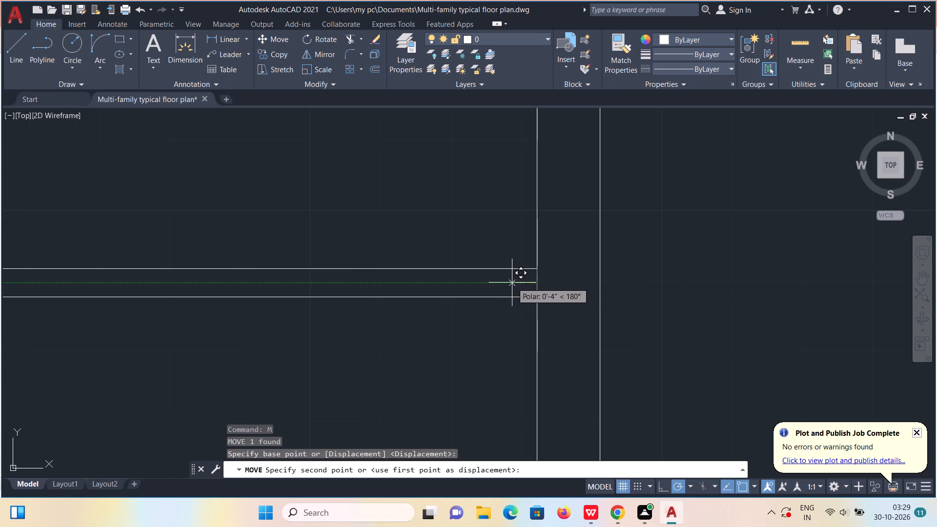
{"action": "type", "text": "3\""}
{"action": "key", "text": "Return"}
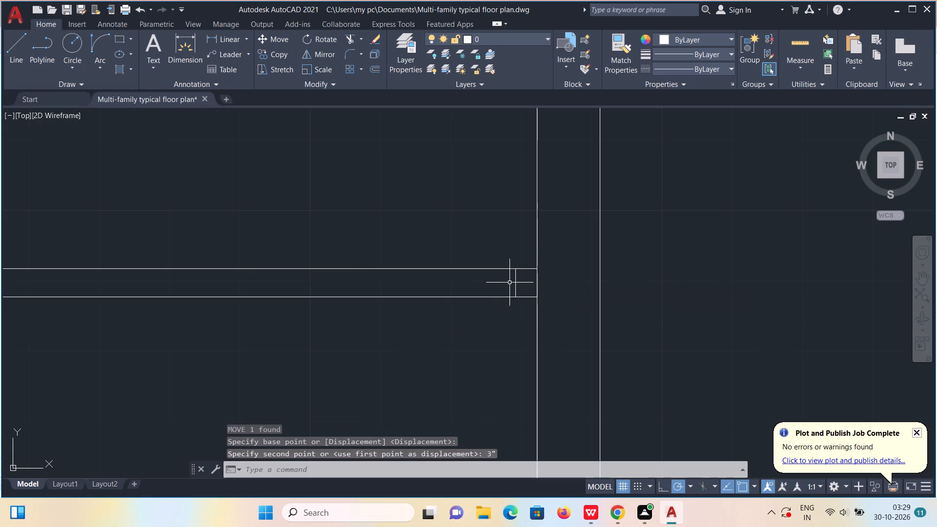
Copy the jamb line 1'8" west to mark the other side of the opening.
{"action": "left_click", "coordinate": [516, 280]}
{"action": "type", "text": "co"}
{"action": "key", "text": "Return"}
{"action": "left_click", "coordinate": [516, 277]}
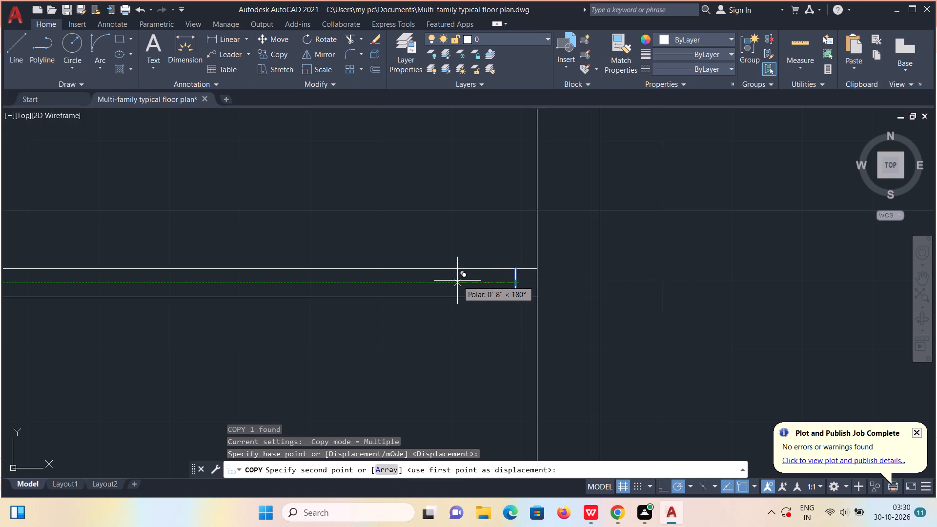
{"action": "key", "text": "1"}
{"action": "key", "text": "apostrophe"}
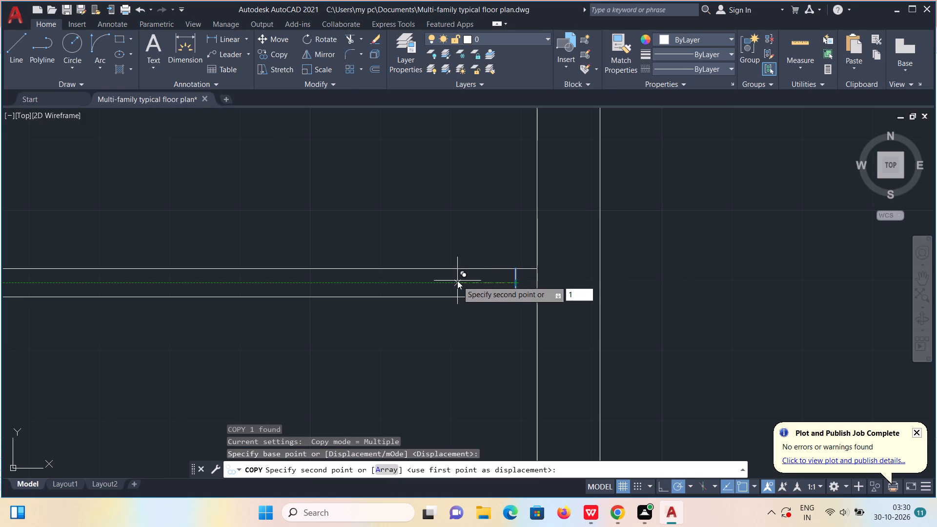
{"action": "type", "text": "8\""}
{"action": "key", "text": "Return"}
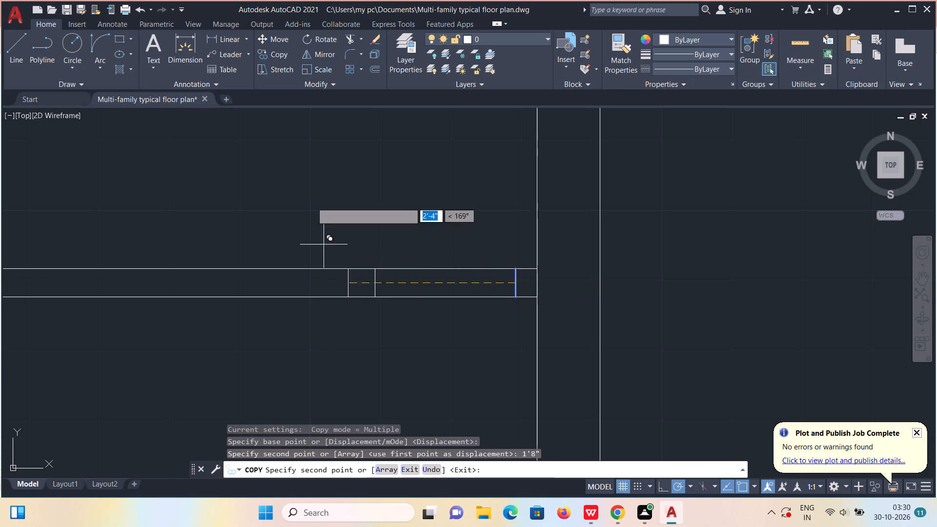
Trim both partition faces between the two jamb lines, plus the wall face segment closing the partition's east end.
{"action": "left_click", "coordinate": [345, 38]}
{"action": "left_click_drag", "start_coordinate": [427, 248], "coordinate": [440, 304]}
{"action": "left_click", "coordinate": [536, 285]}
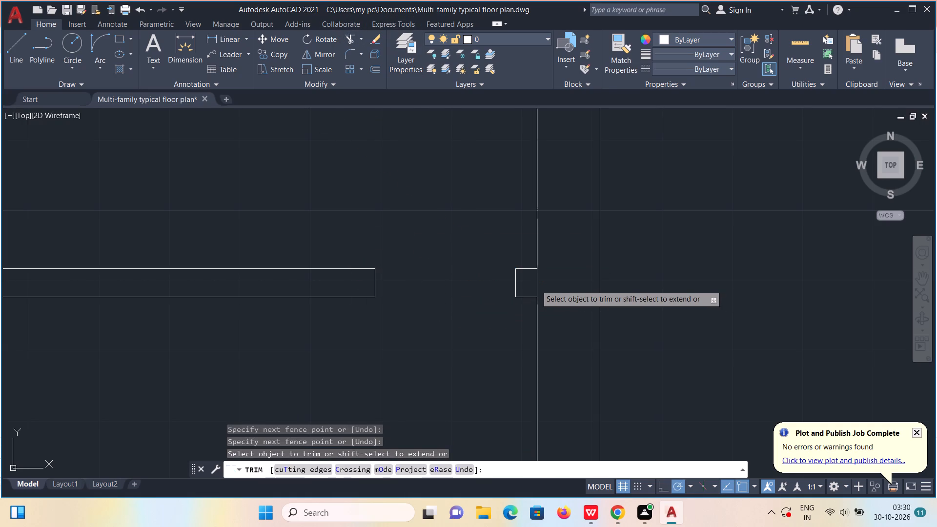
{"action": "key", "text": "Escape"}
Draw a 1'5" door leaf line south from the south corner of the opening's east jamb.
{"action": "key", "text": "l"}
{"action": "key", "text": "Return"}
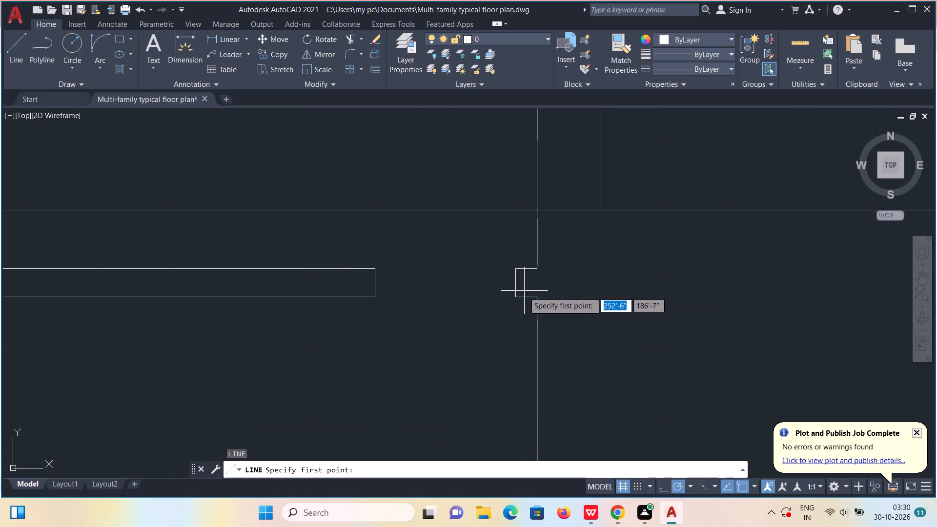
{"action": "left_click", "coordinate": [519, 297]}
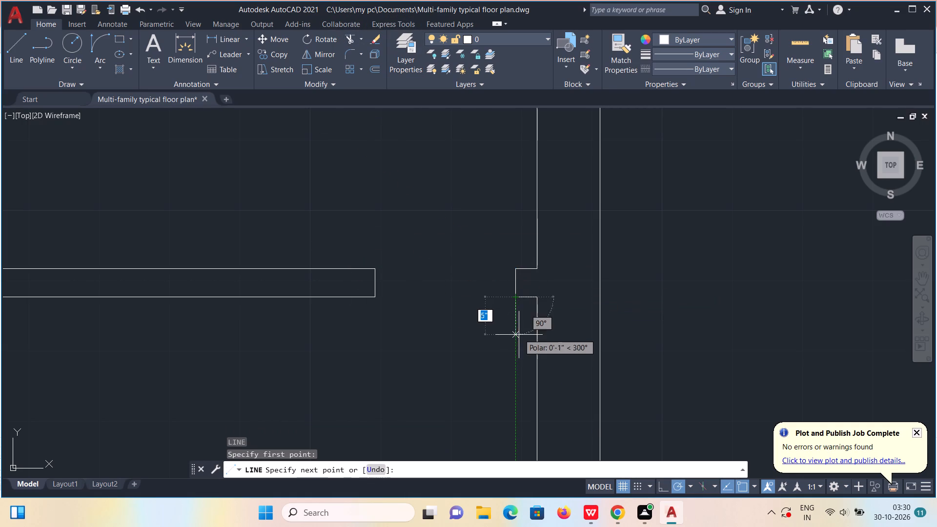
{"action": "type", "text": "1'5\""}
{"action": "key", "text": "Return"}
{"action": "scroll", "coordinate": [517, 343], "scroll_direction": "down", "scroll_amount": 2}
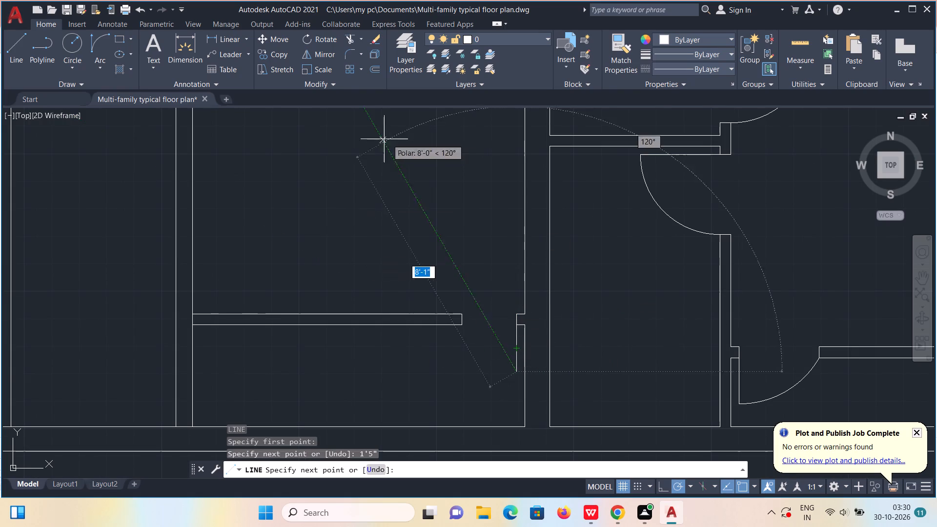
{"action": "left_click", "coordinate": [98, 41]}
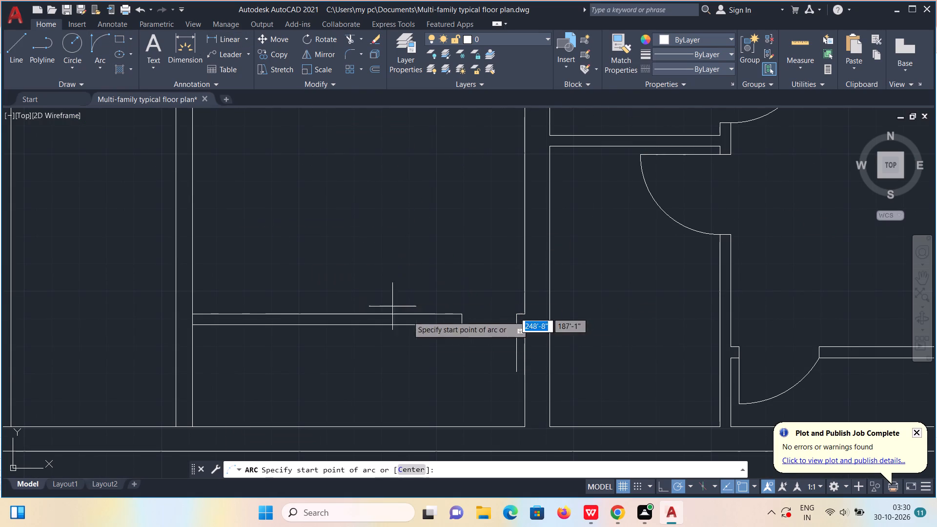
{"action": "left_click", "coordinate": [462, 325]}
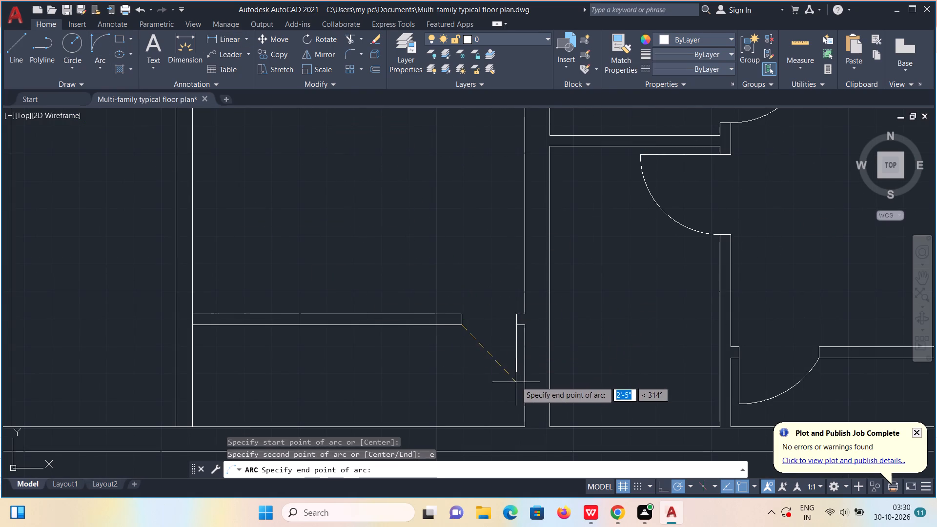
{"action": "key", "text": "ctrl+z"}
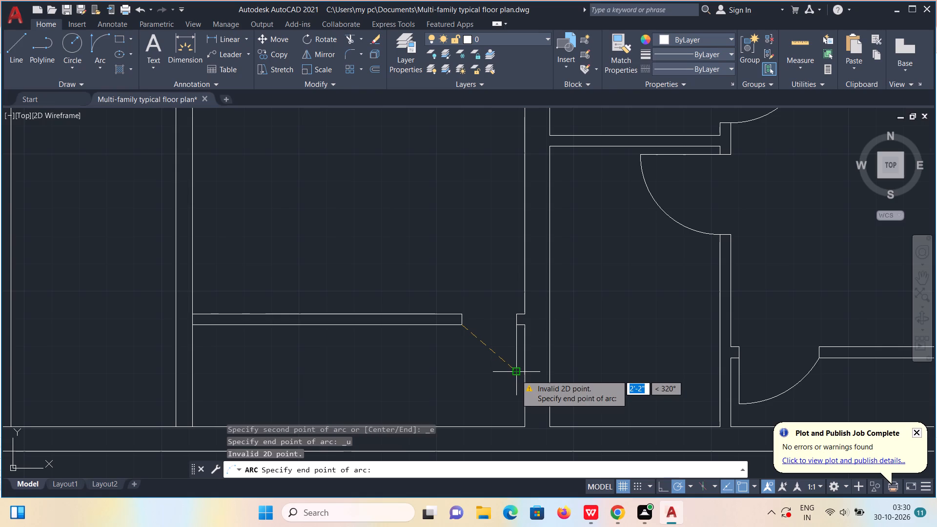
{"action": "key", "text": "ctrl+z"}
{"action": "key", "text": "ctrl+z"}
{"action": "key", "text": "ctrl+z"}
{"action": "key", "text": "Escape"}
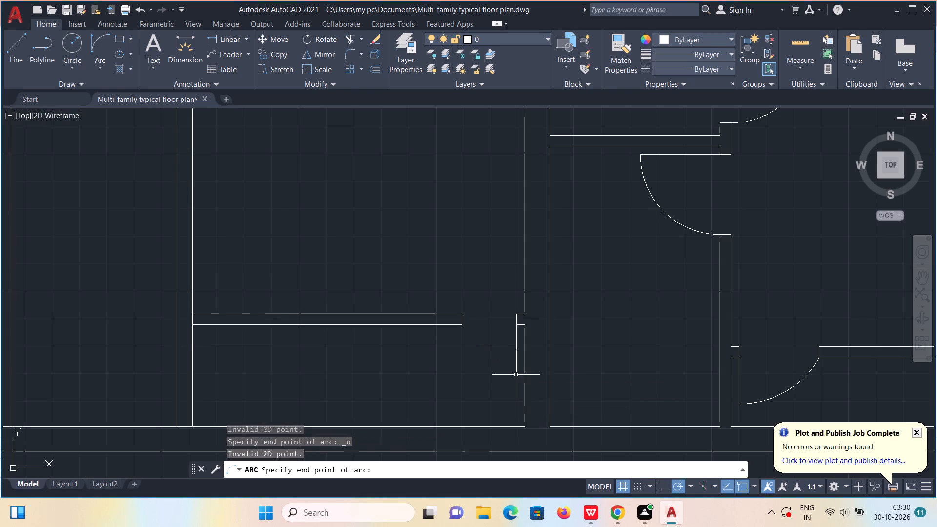
Undo the door leaf line, the opening's trim, the 1'8" jamb copy and the jamb line's move.
{"action": "key", "text": "ctrl+z"}
{"action": "key", "text": "ctrl+z"}
{"action": "key", "text": "ctrl+z"}
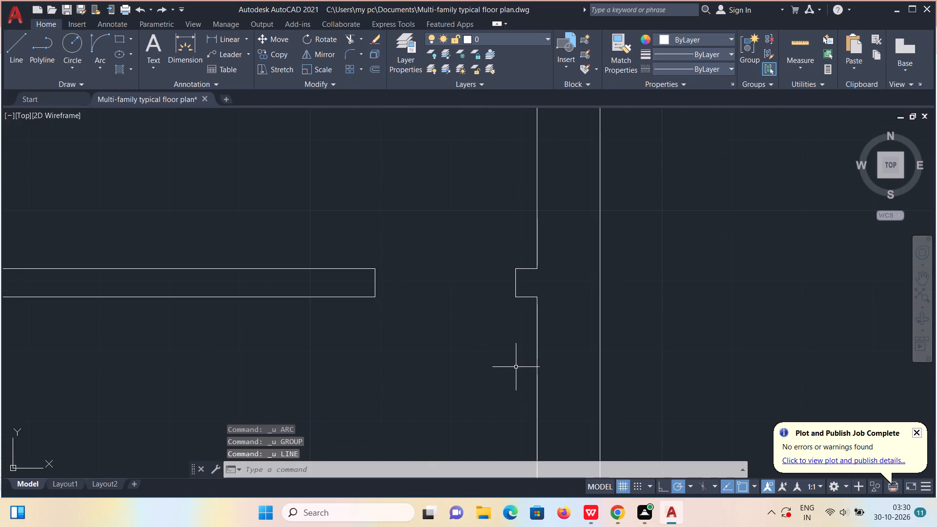
{"action": "key", "text": "ctrl+z"}
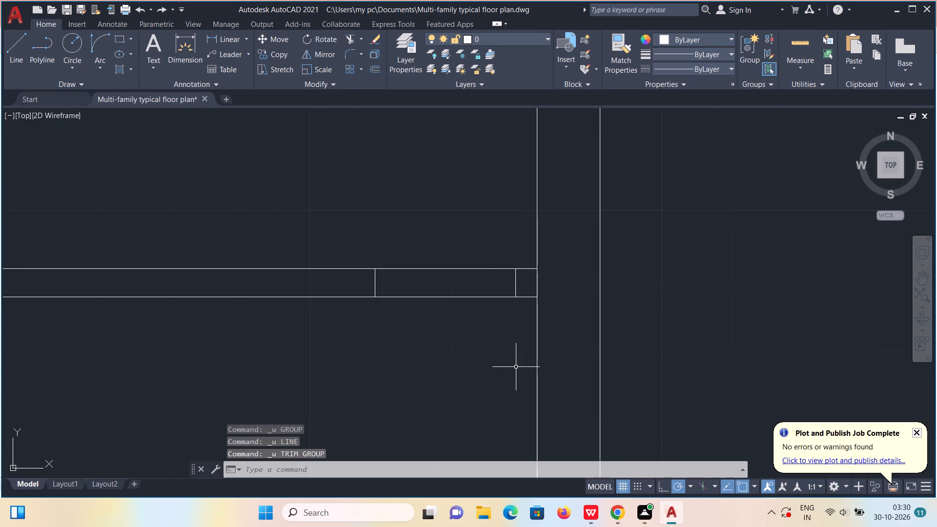
{"action": "key", "text": "ctrl+z"}
{"action": "key", "text": "ctrl+z"}
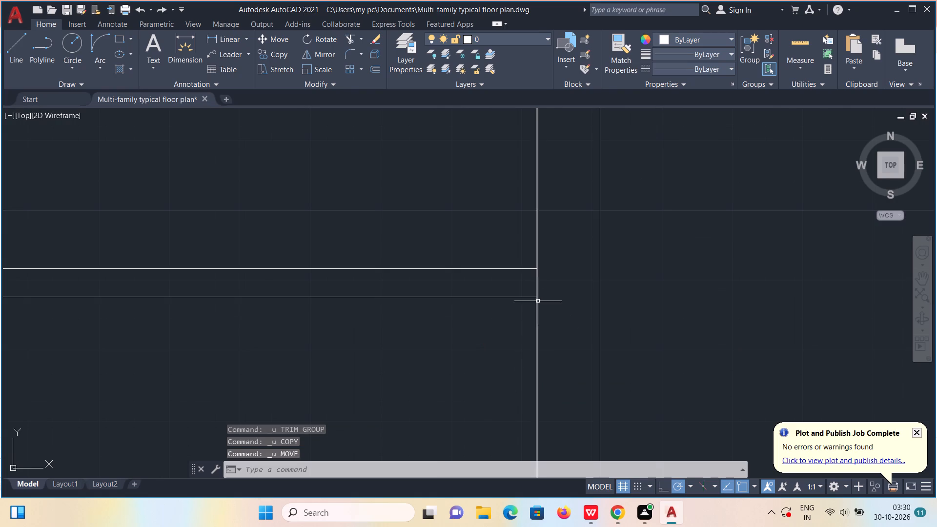
Move the jamb line at the southern partition's east end 3" west along the partition.
{"action": "left_click", "coordinate": [535, 283]}
{"action": "key", "text": "m"}
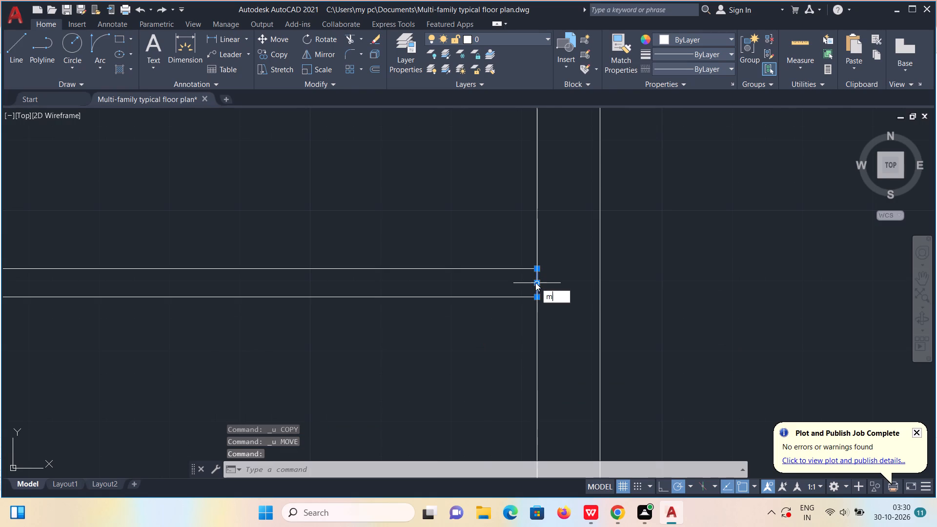
{"action": "key", "text": "Return"}
{"action": "left_click", "coordinate": [535, 283]}
{"action": "type", "text": "3\""}
{"action": "key", "text": "Return"}
Copy the jamb line 2'5" west to mark the other side of the door opening.
{"action": "left_click", "coordinate": [515, 285]}
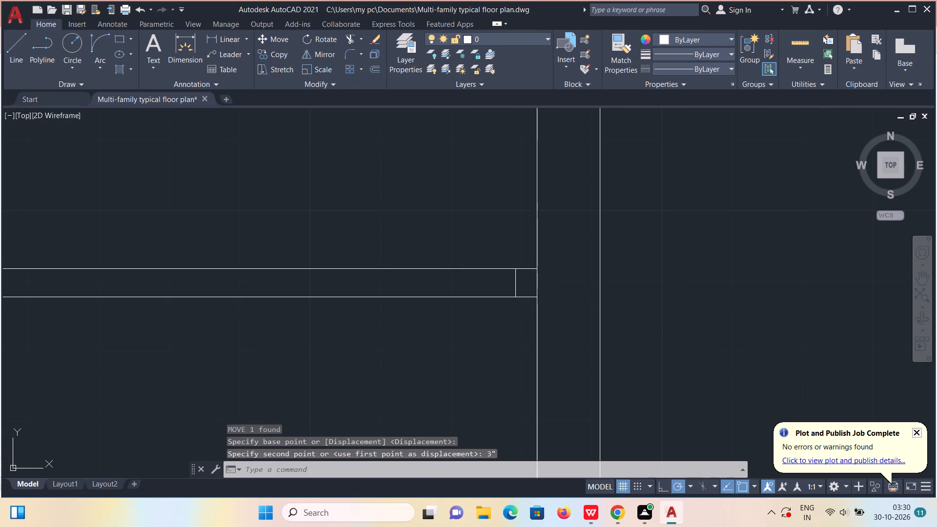
{"action": "type", "text": "co"}
{"action": "key", "text": "Return"}
{"action": "left_click", "coordinate": [515, 285]}
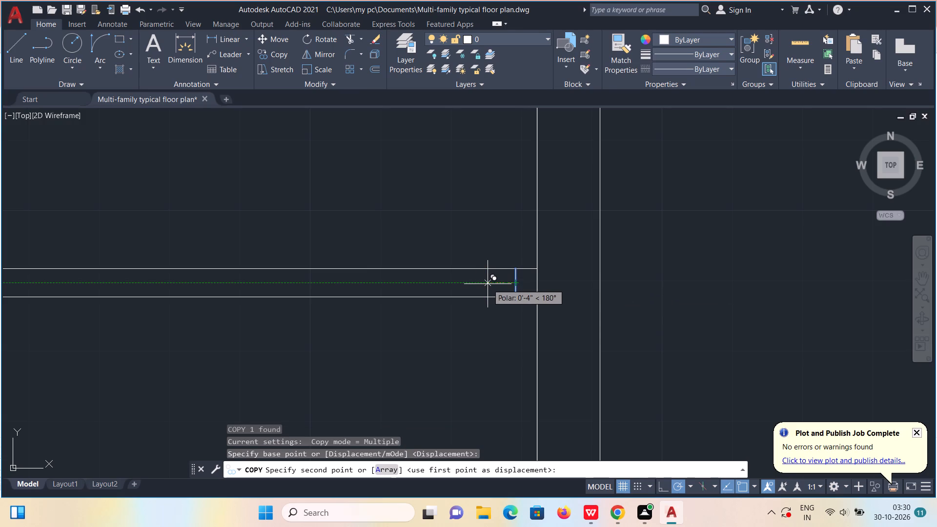
{"action": "key", "text": "2"}
{"action": "key", "text": "apostrophe"}
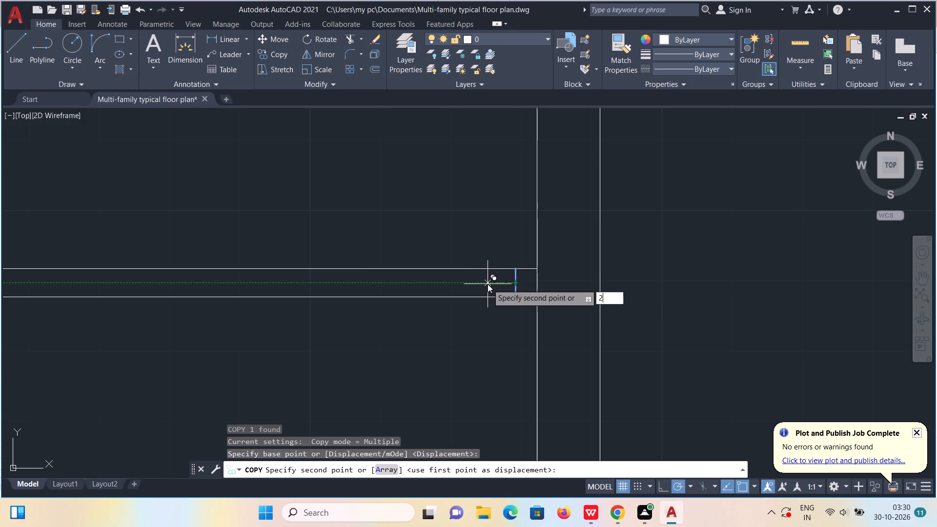
{"action": "type", "text": "5\""}
{"action": "key", "text": "Return"}
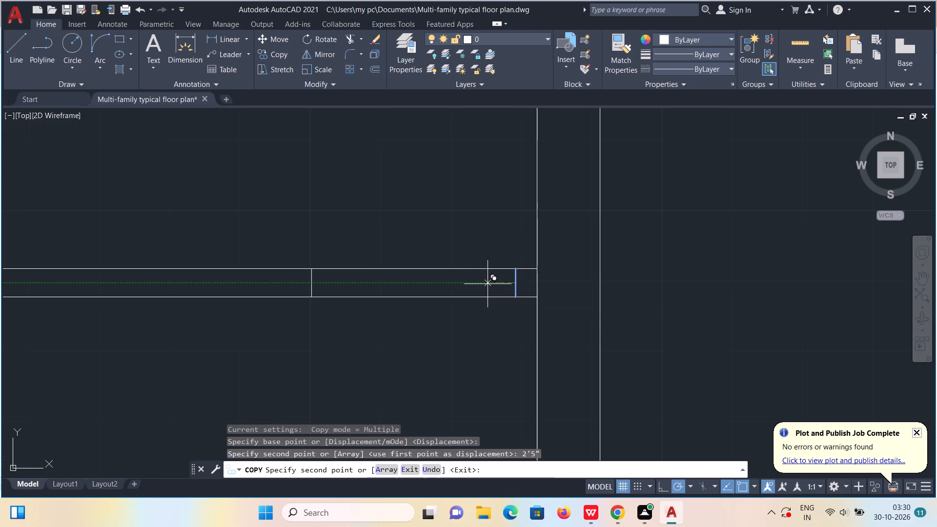
Trim both partition faces between the two jamb lines and the wall face segment closing the partition's east end.
{"action": "left_click", "coordinate": [348, 31]}
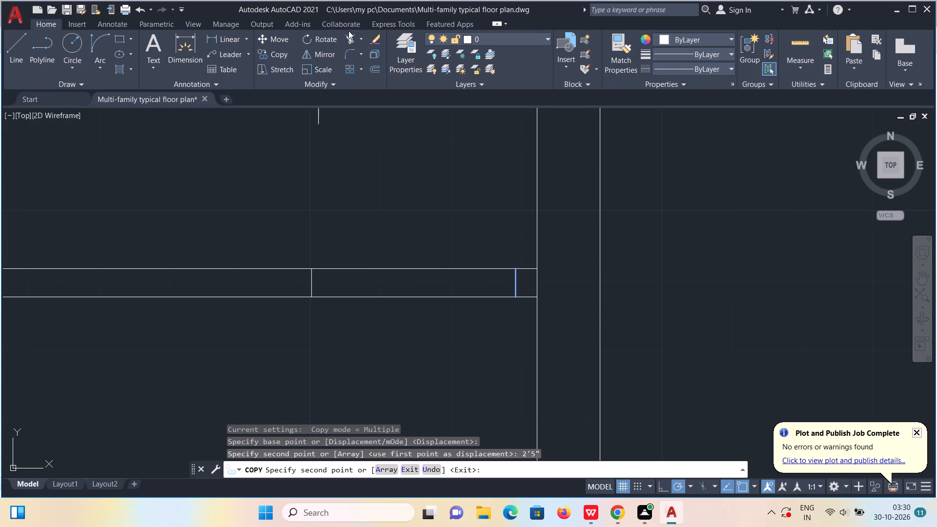
{"action": "left_click", "coordinate": [348, 33]}
{"action": "left_click_drag", "start_coordinate": [415, 141], "coordinate": [454, 317]}
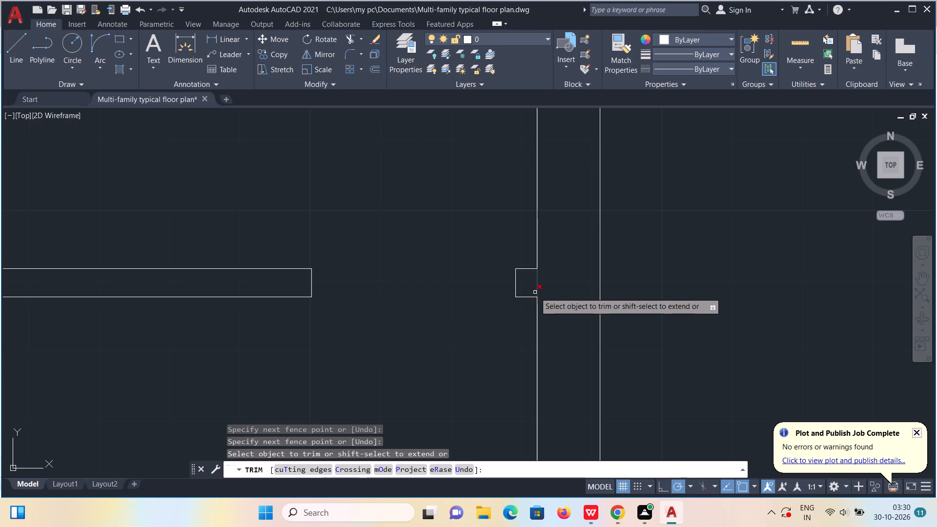
{"action": "left_click", "coordinate": [535, 291]}
{"action": "key", "text": "Escape"}
Draw a 2'5" door leaf line south from the south corner of the opening's east jamb.
{"action": "key", "text": "l"}
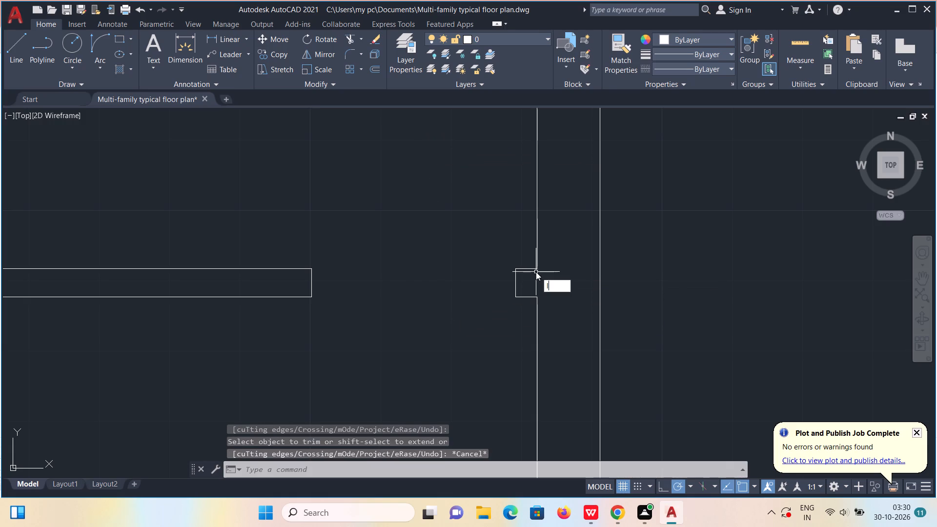
{"action": "key", "text": "Return"}
{"action": "left_click", "coordinate": [519, 295]}
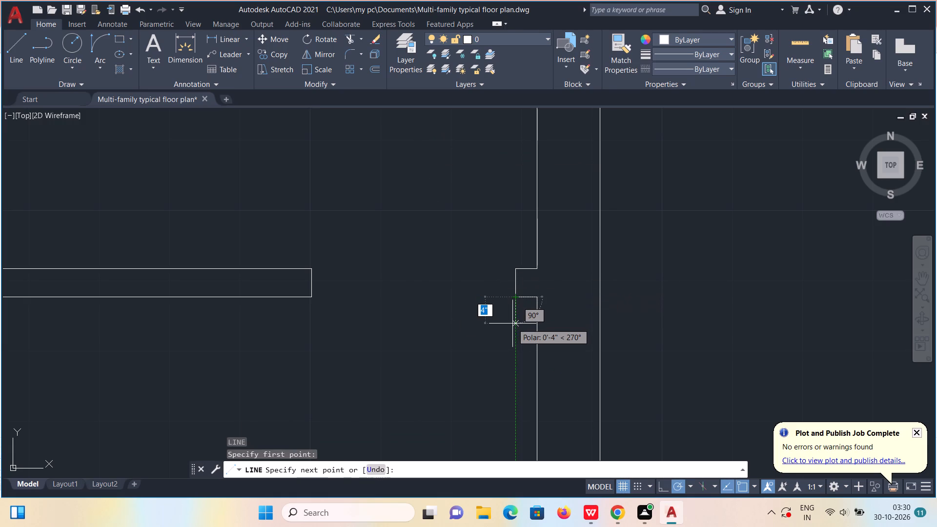
{"action": "type", "text": "2'5\""}
{"action": "key", "text": "Return"}
{"action": "scroll", "coordinate": [512, 325], "scroll_direction": "down", "scroll_amount": 1}
{"action": "middle_click_drag", "start_coordinate": [491, 314], "coordinate": [531, 208]}
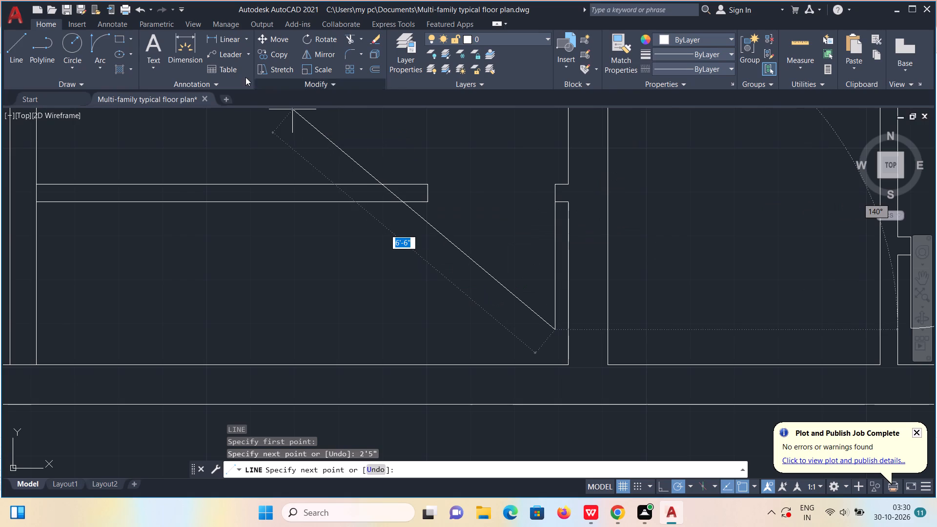
Draw the door swing arc from the leaf's south end to the south corner of the opening's west jamb.
{"action": "left_click", "coordinate": [103, 38]}
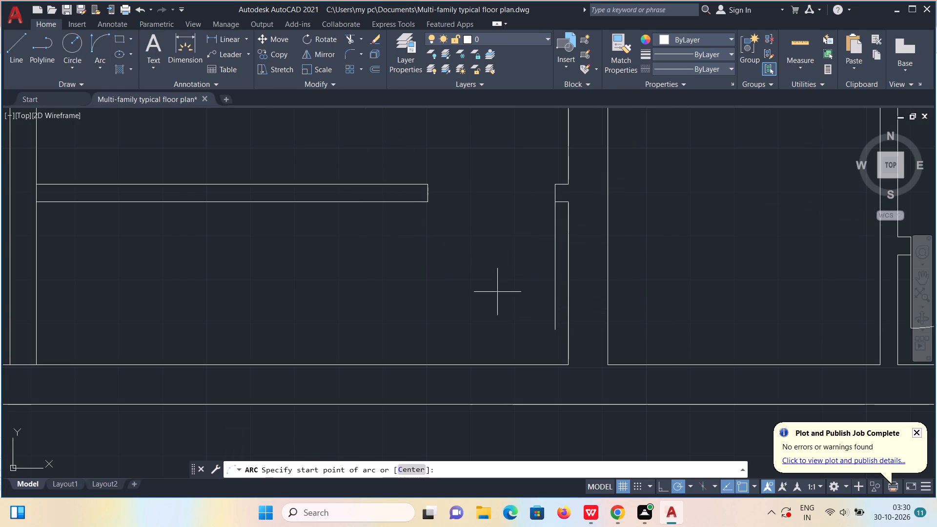
{"action": "left_click", "coordinate": [557, 332]}
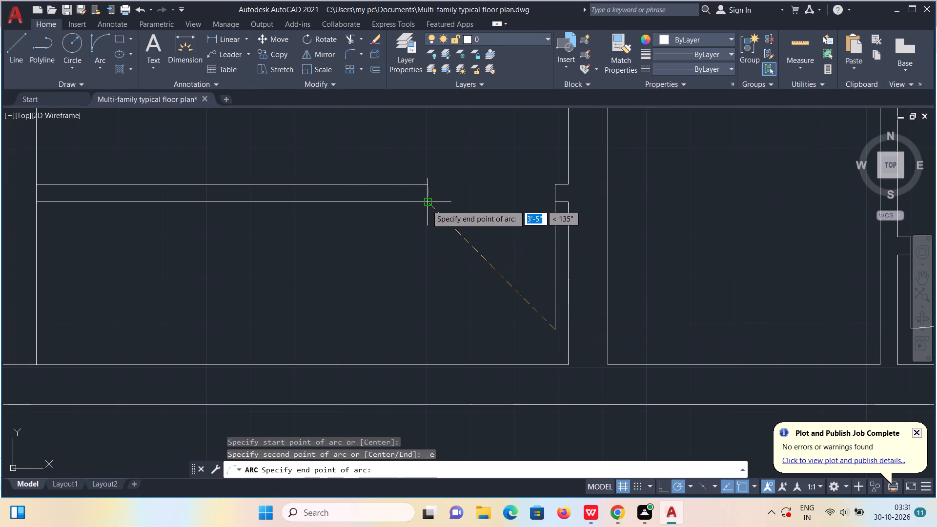
{"action": "left_click", "coordinate": [427, 205]}
{"action": "left_click", "coordinate": [428, 333]}
{"action": "scroll", "coordinate": [438, 328], "scroll_direction": "down", "scroll_amount": 1}
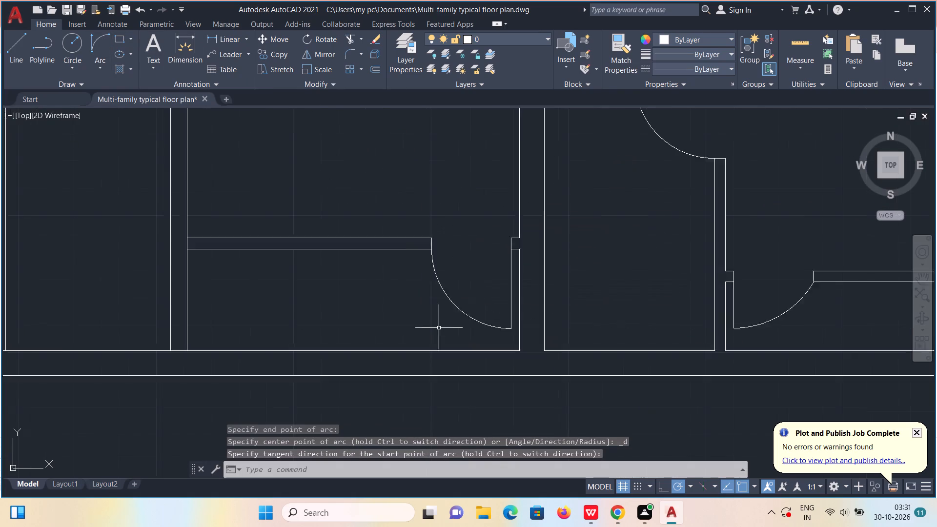
Trim the wall face segment between the two partition faces at the west end of this partition.
{"action": "scroll", "coordinate": [439, 328], "scroll_direction": "down", "scroll_amount": 2}
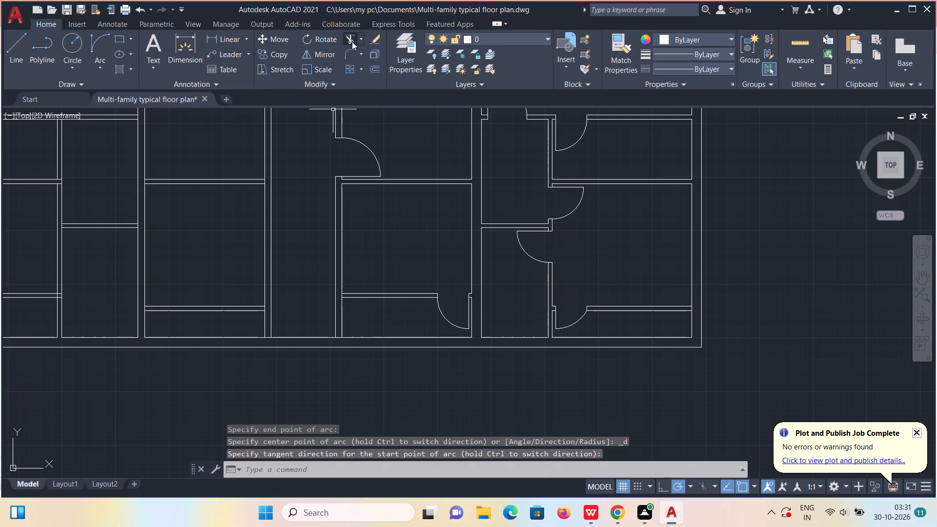
{"action": "left_click", "coordinate": [352, 41]}
{"action": "scroll", "coordinate": [336, 293], "scroll_direction": "up", "scroll_amount": 7}
{"action": "left_click_drag", "start_coordinate": [387, 342], "coordinate": [535, 360]}
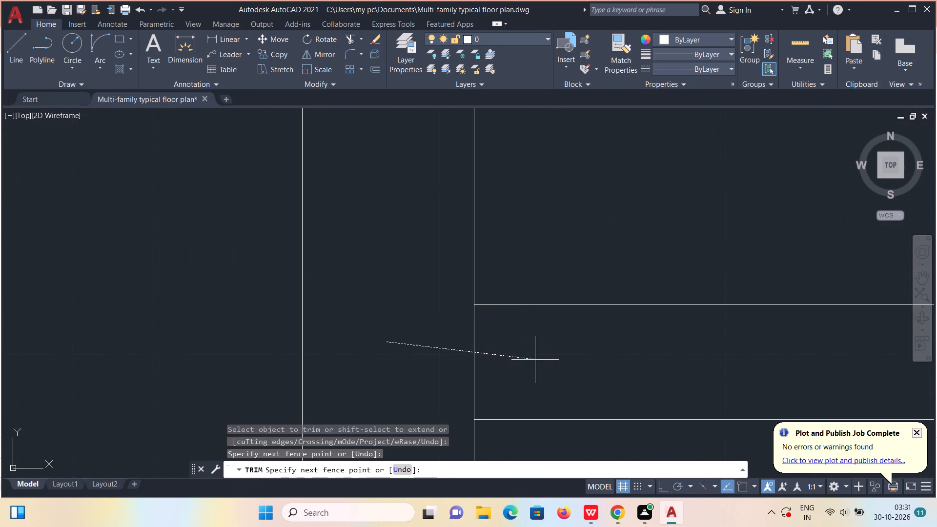
{"action": "left_click_drag", "start_coordinate": [535, 360], "coordinate": [536, 360]}
{"action": "scroll", "coordinate": [532, 352], "scroll_direction": "down", "scroll_amount": 6}
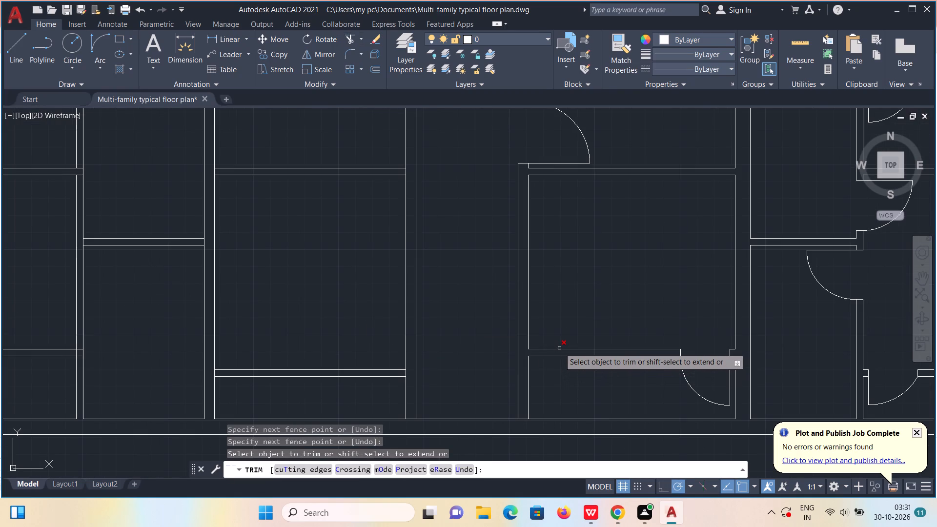
{"action": "scroll", "coordinate": [559, 348], "scroll_direction": "down", "scroll_amount": 2}
{"action": "middle_click_drag", "start_coordinate": [580, 339], "coordinate": [517, 297]}
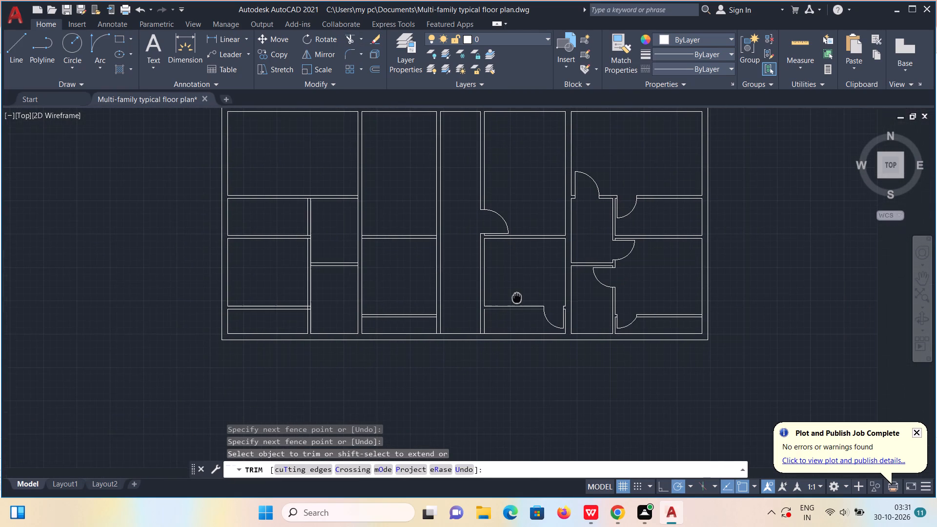
{"action": "middle_click_drag", "start_coordinate": [517, 297], "coordinate": [496, 307]}
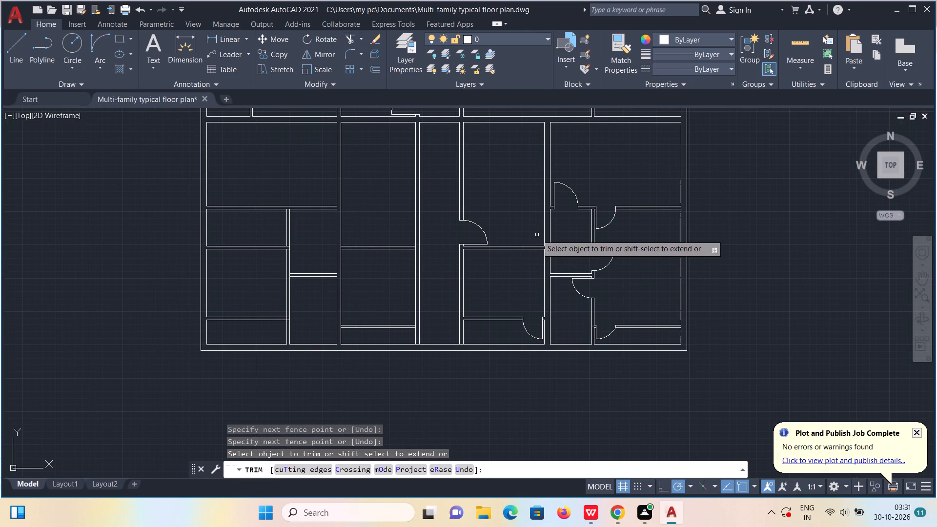
{"action": "key", "text": "Escape"}
Offset the room's west wall face 2' east and its south partition face 2' north as counter edges.
{"action": "left_click", "coordinate": [379, 70]}
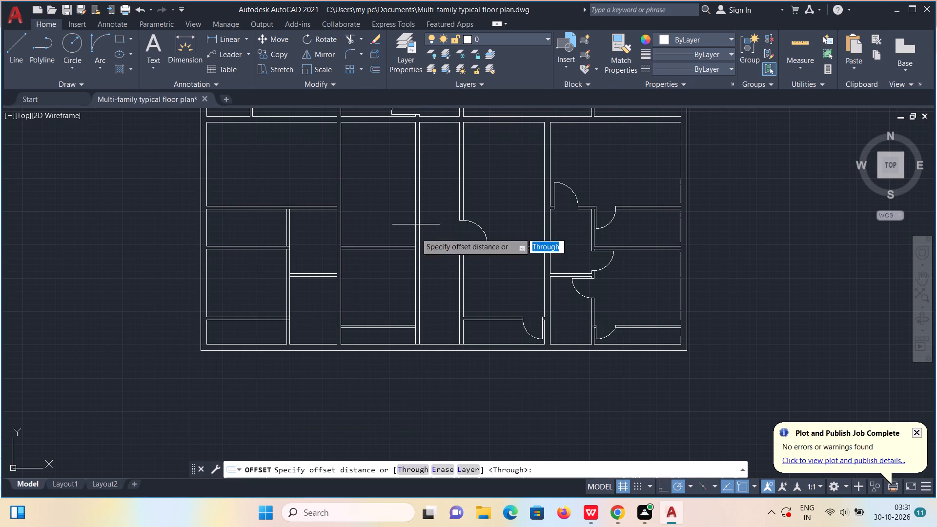
{"action": "left_click", "coordinate": [405, 469]}
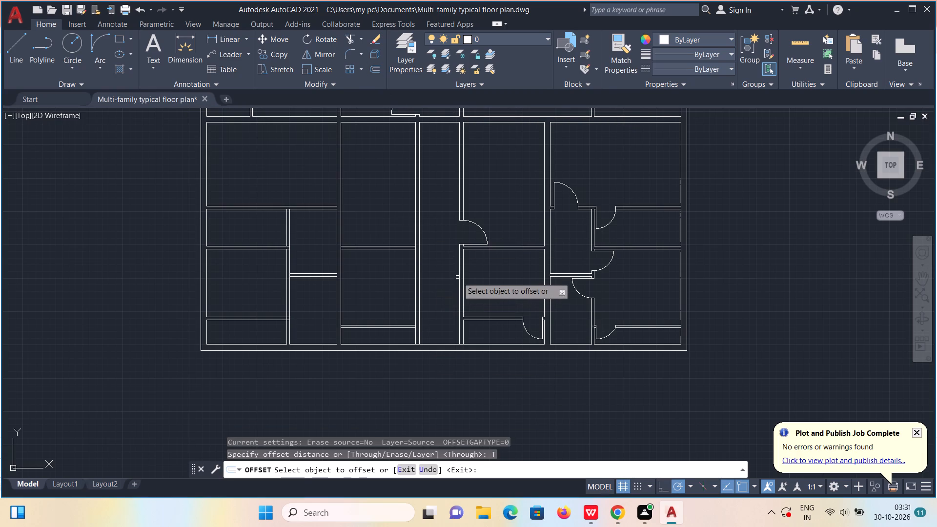
{"action": "left_click", "coordinate": [463, 275]}
{"action": "type", "text": "2'"}
{"action": "key", "text": "Return"}
{"action": "left_click", "coordinate": [493, 316]}
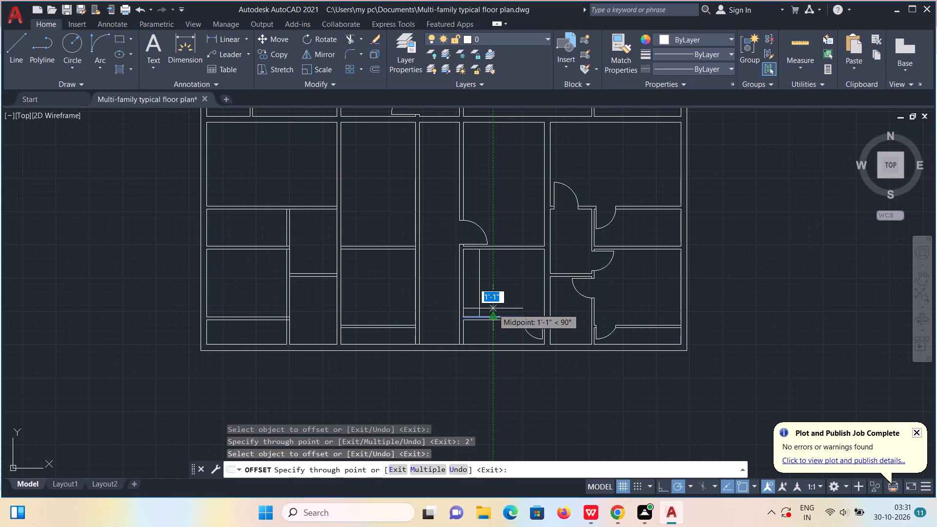
{"action": "type", "text": "2'"}
{"action": "key", "text": "Return"}
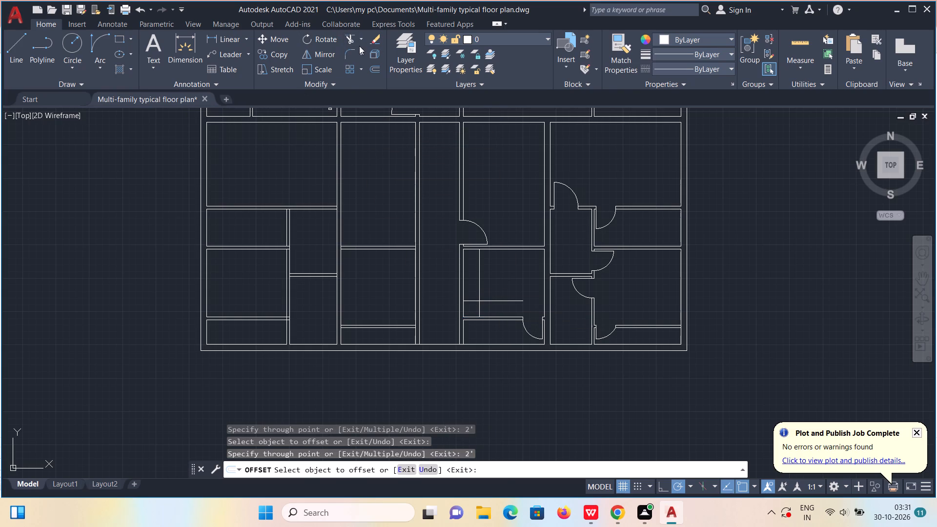
Trim the ends of both counter edges that overrun their southwest crossing to form an L-shaped counter.
{"action": "left_click", "coordinate": [349, 38]}
{"action": "left_click_drag", "start_coordinate": [468, 290], "coordinate": [474, 309]}
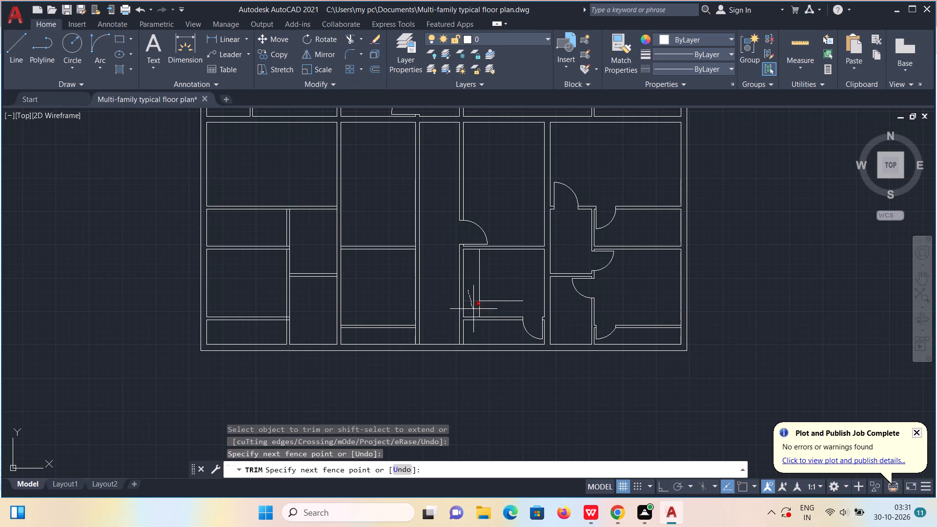
{"action": "left_click_drag", "start_coordinate": [474, 309], "coordinate": [484, 313]}
{"action": "key", "text": "Escape"}
Draw a line from the west jamb corner of the door opening north to the counter edge, closing the counter's east end.
{"action": "scroll", "coordinate": [535, 316], "scroll_direction": "up", "scroll_amount": 2}
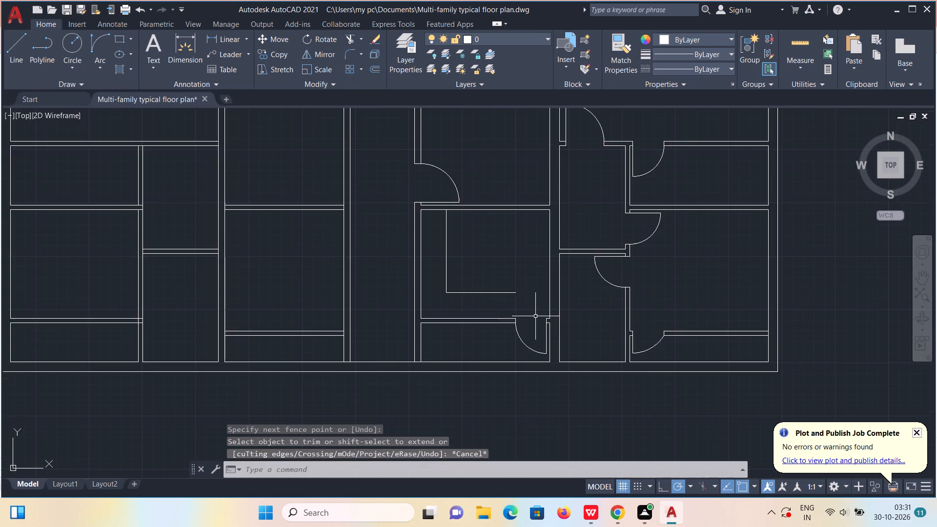
{"action": "key", "text": "l"}
{"action": "key", "text": "Return"}
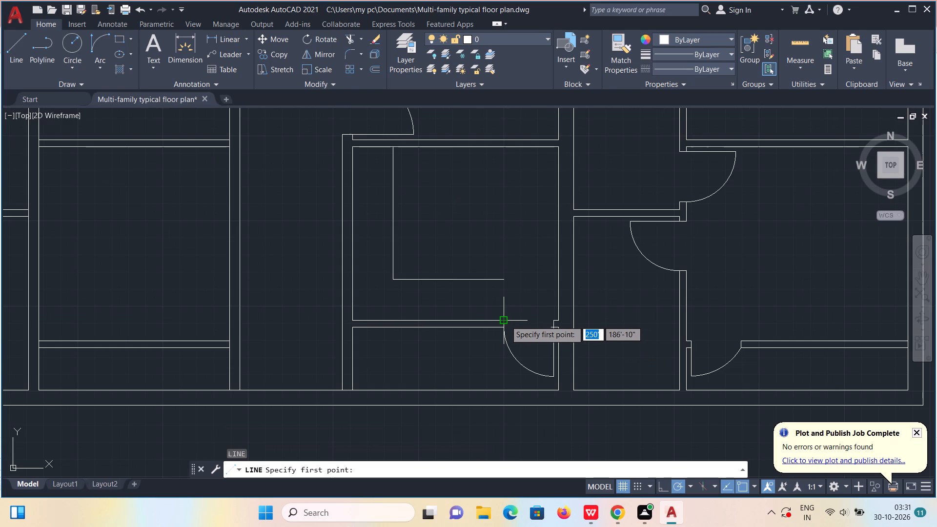
{"action": "left_click", "coordinate": [506, 321]}
{"action": "left_click", "coordinate": [502, 281]}
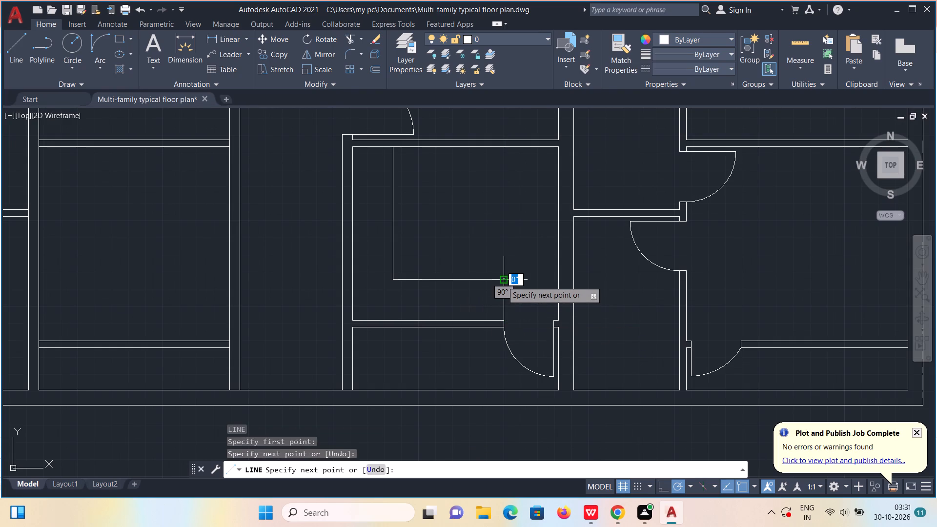
{"action": "key", "text": "Escape"}
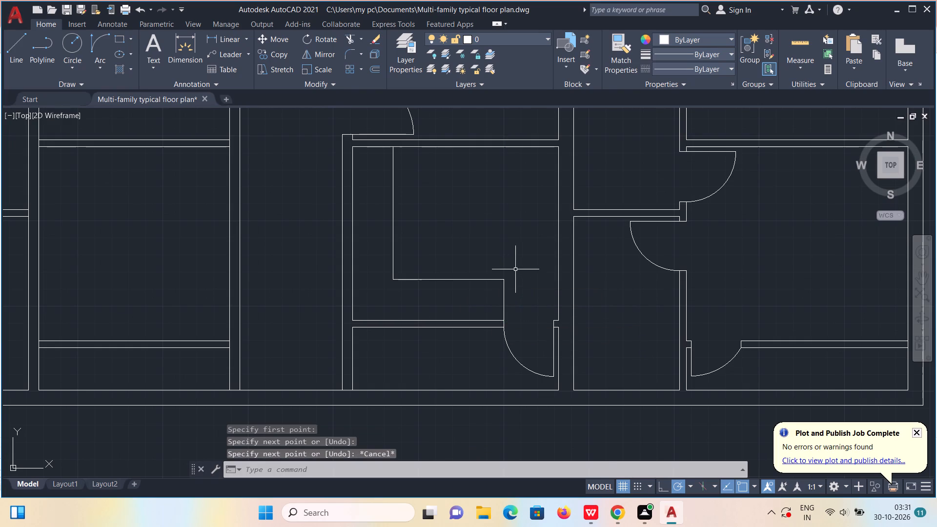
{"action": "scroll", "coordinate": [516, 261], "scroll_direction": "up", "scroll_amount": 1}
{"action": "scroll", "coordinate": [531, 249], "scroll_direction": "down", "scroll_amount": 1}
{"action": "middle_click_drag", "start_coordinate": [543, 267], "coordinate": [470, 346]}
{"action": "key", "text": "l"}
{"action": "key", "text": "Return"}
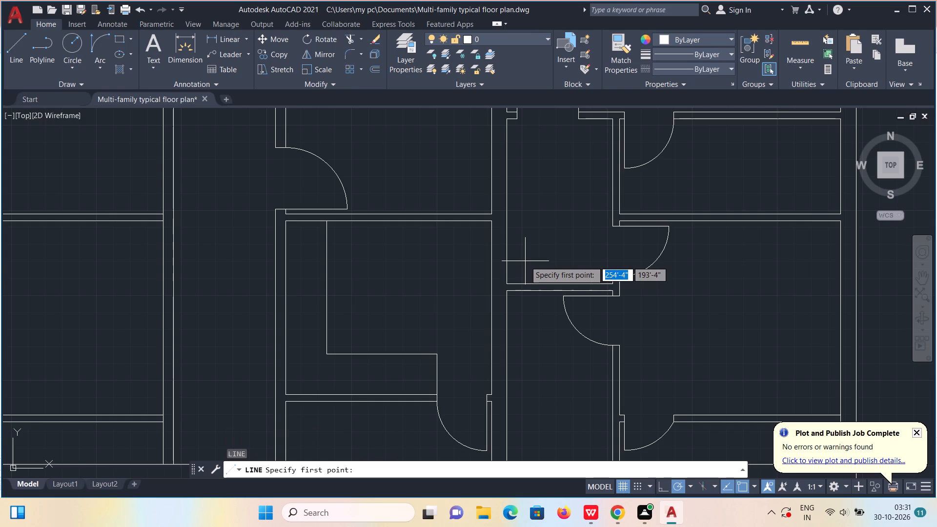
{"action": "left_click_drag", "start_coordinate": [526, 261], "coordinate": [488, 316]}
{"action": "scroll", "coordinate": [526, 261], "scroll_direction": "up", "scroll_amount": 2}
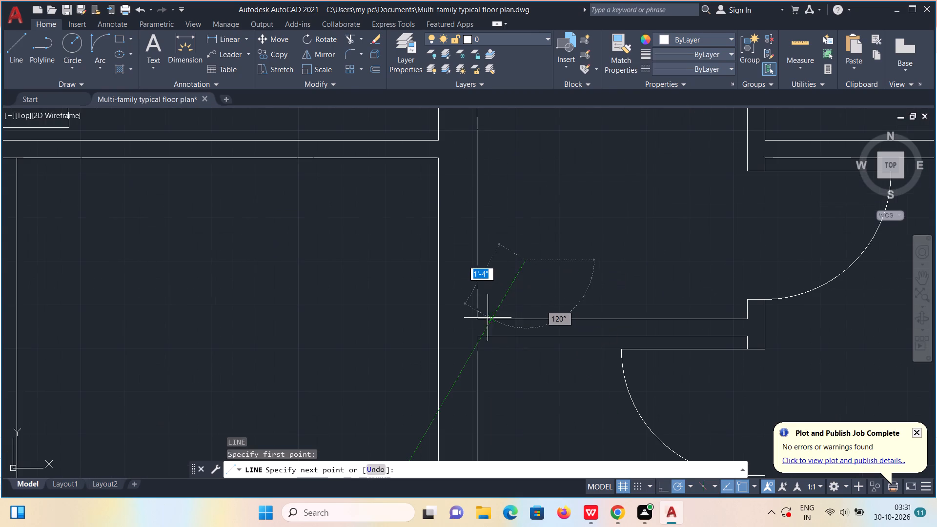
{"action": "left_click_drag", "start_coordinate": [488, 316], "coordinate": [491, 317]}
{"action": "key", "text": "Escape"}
Draw a jamb line across the counter room's east wall, level with the hallway's south partition face, and move it 3" north.
{"action": "key", "text": "l"}
{"action": "key", "text": "Return"}
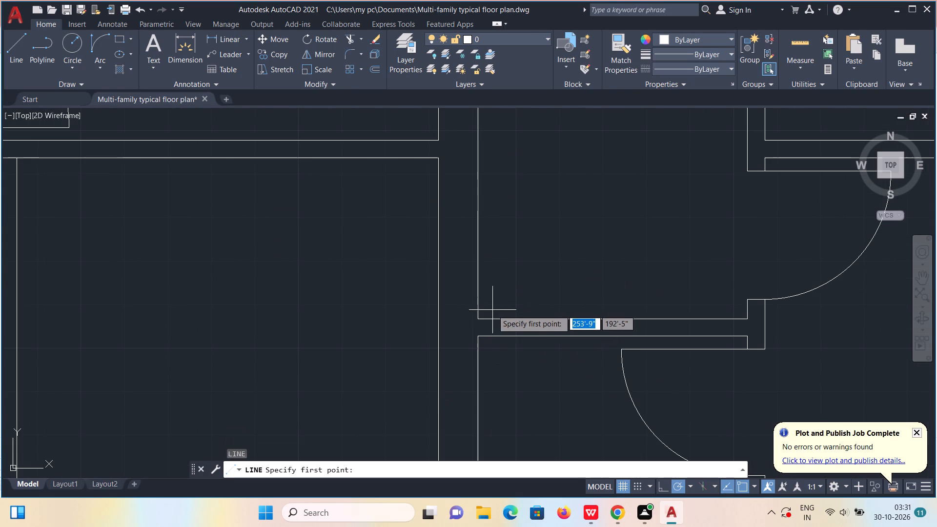
{"action": "left_click", "coordinate": [479, 319]}
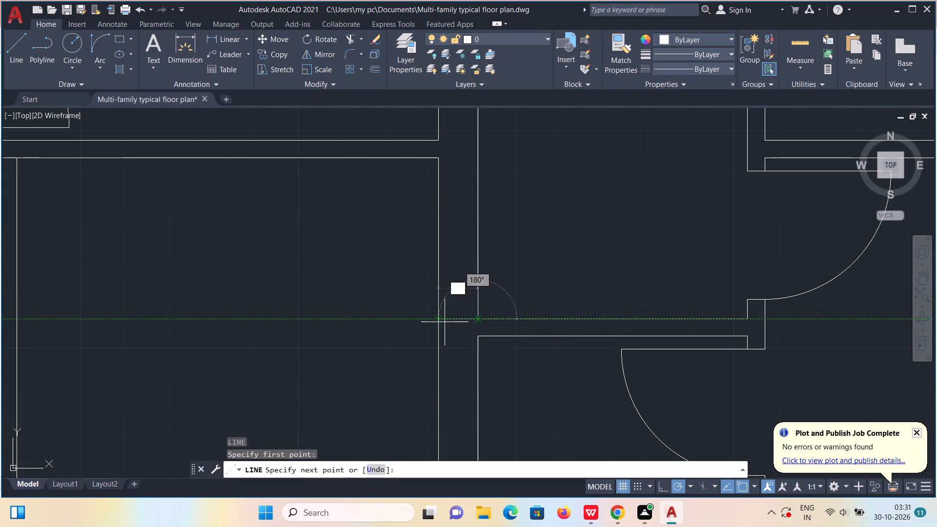
{"action": "left_click", "coordinate": [436, 321]}
{"action": "key", "text": "Escape"}
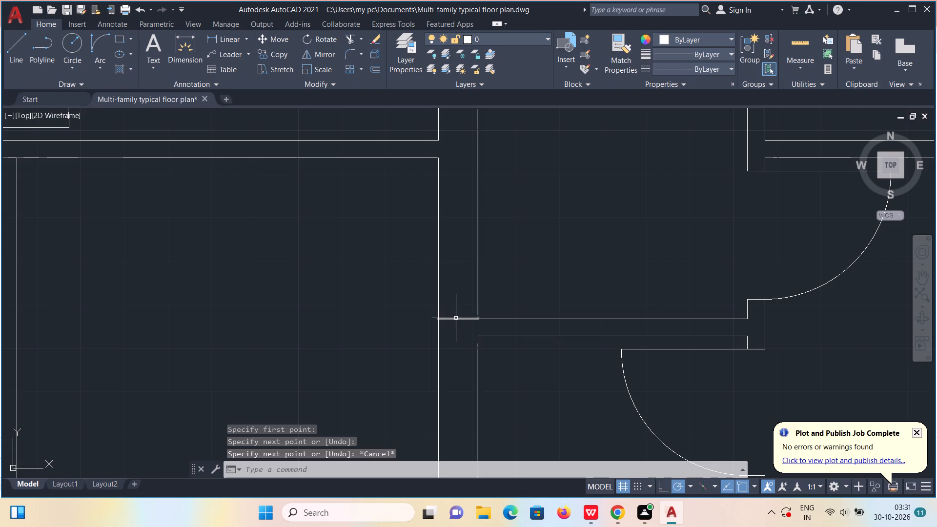
{"action": "left_click", "coordinate": [456, 318]}
{"action": "key", "text": "m"}
{"action": "key", "text": "Return"}
{"action": "left_click", "coordinate": [456, 318]}
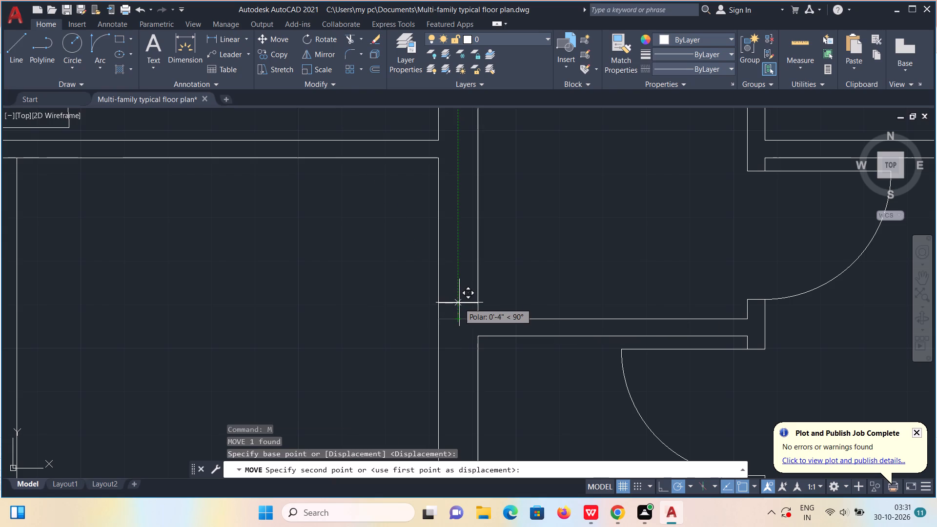
{"action": "type", "text": "3\""}
{"action": "key", "text": "Return"}
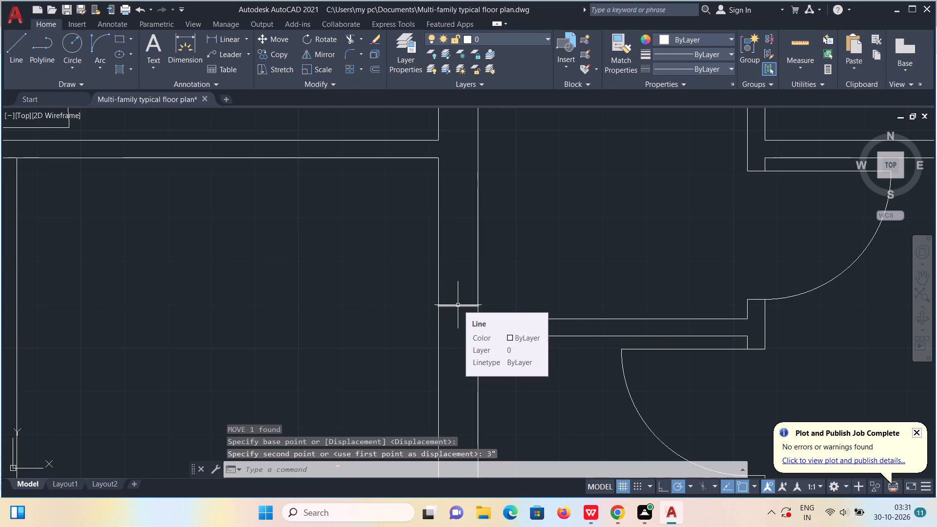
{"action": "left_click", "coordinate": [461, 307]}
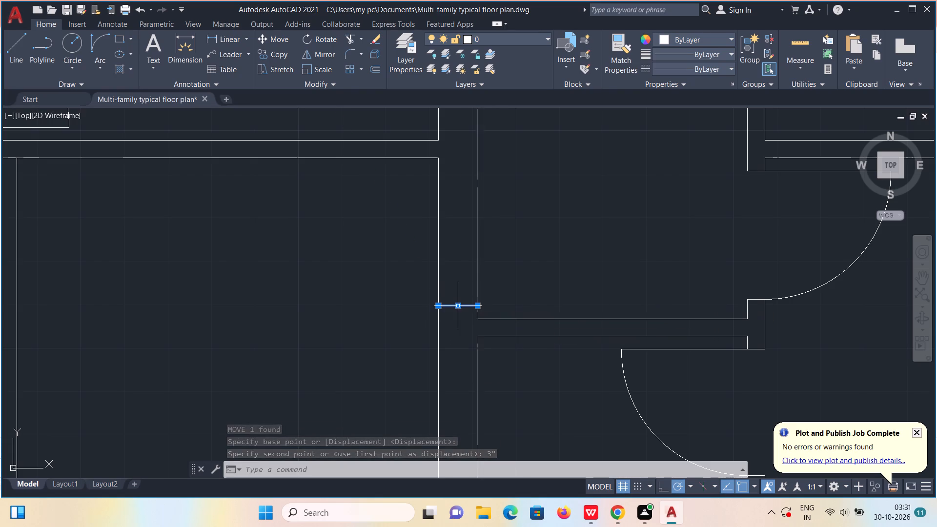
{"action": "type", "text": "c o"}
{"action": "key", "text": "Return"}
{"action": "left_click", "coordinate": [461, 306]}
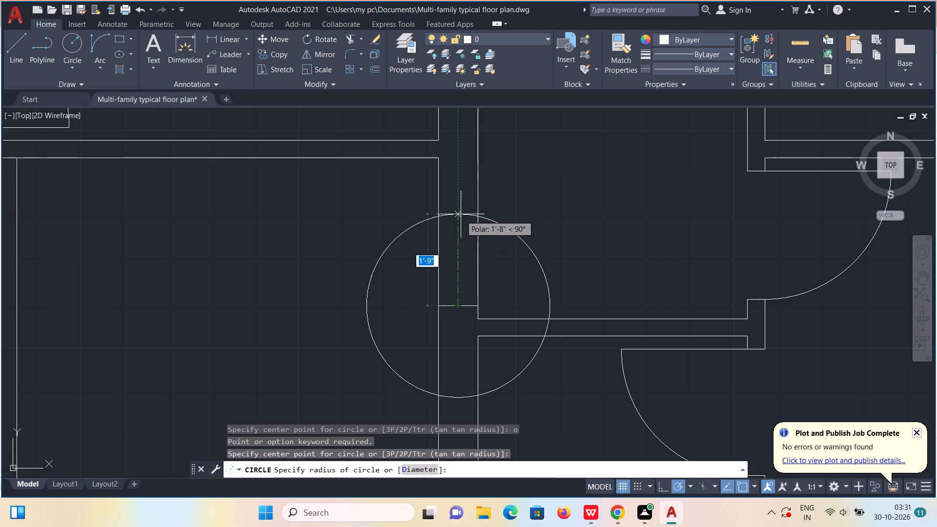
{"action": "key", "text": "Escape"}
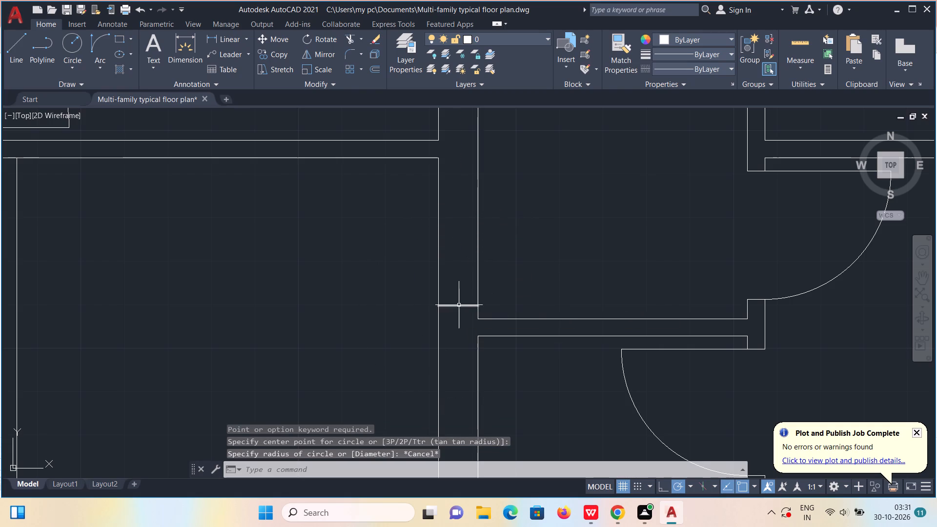
Copy the jamb line north along the same wall twice, with the farther copy about 2'-5" away.
{"action": "left_click", "coordinate": [459, 305]}
{"action": "key", "text": "c"}
{"action": "key", "text": "p"}
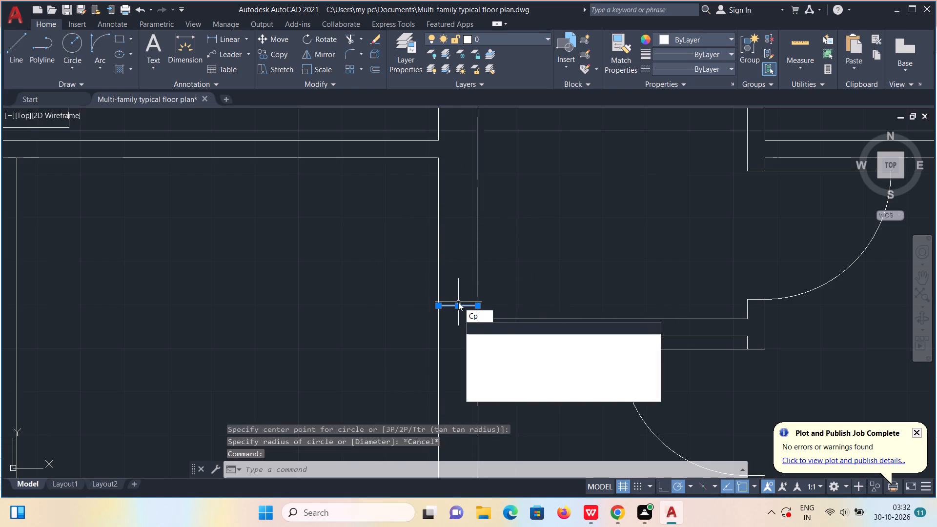
{"action": "key", "text": "BackSpace"}
{"action": "key", "text": "o"}
{"action": "key", "text": "Return"}
{"action": "left_click", "coordinate": [458, 302]}
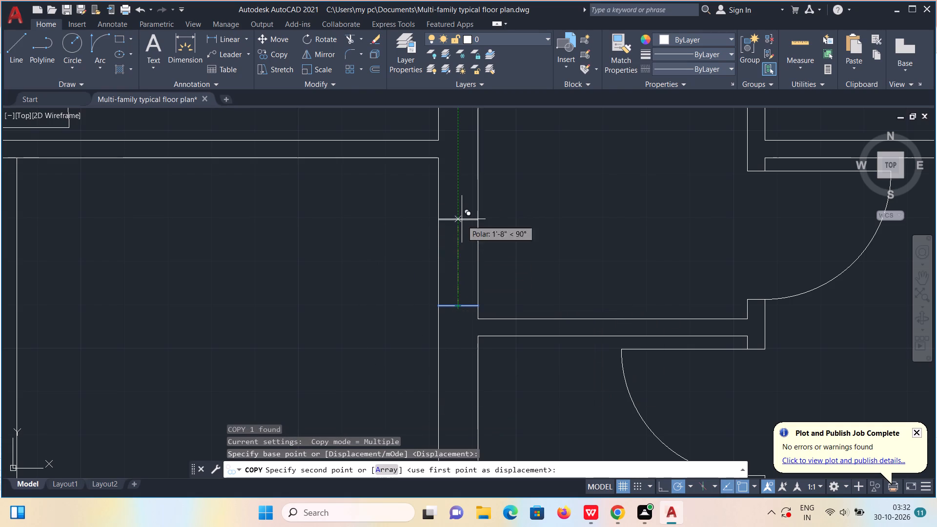
{"action": "left_click", "coordinate": [462, 191]}
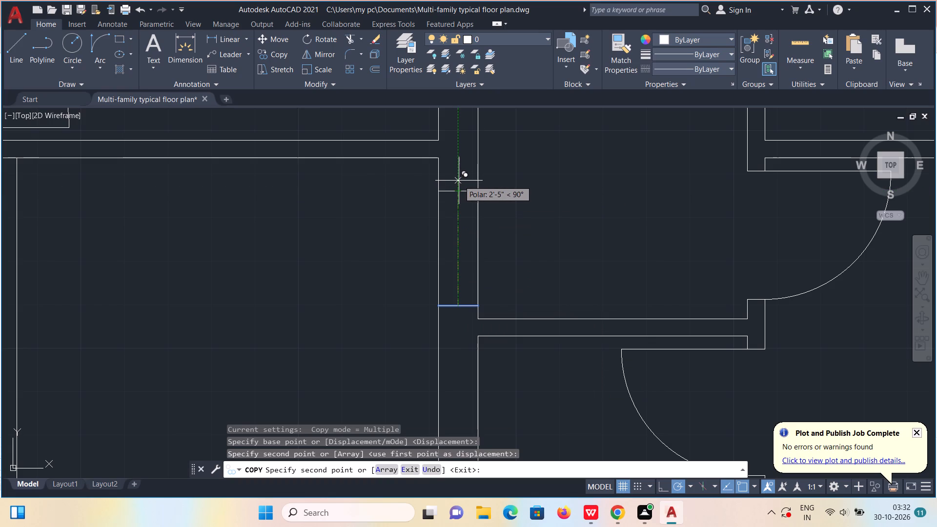
{"action": "left_click", "coordinate": [459, 180]}
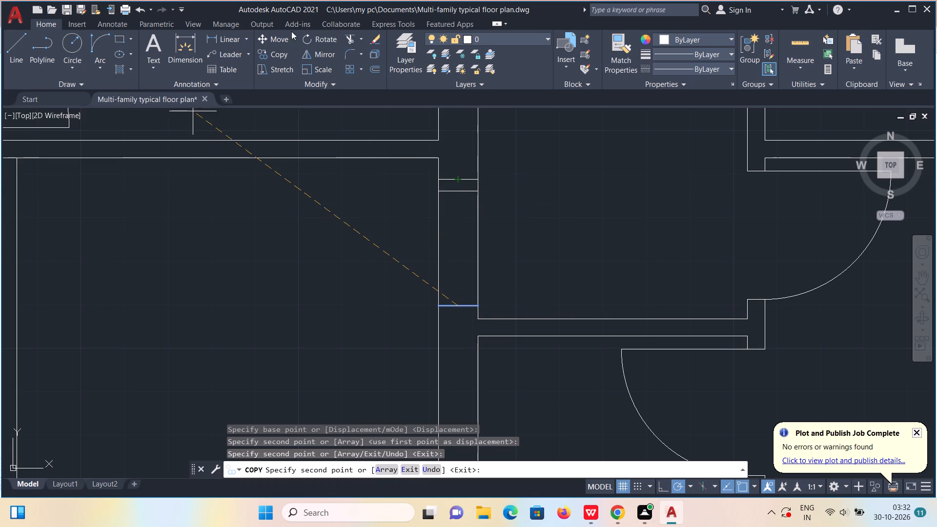
Remove the nearer jamb copy and trim both wall faces between the remaining jambs to open the counter room to the hallway.
{"action": "left_click", "coordinate": [349, 38]}
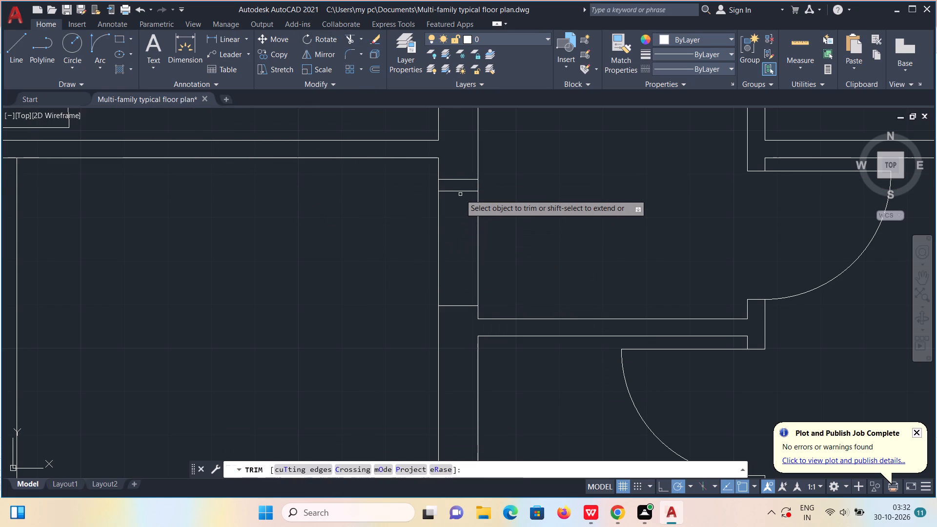
{"action": "left_click", "coordinate": [461, 192]}
{"action": "left_click_drag", "start_coordinate": [398, 223], "coordinate": [493, 231]}
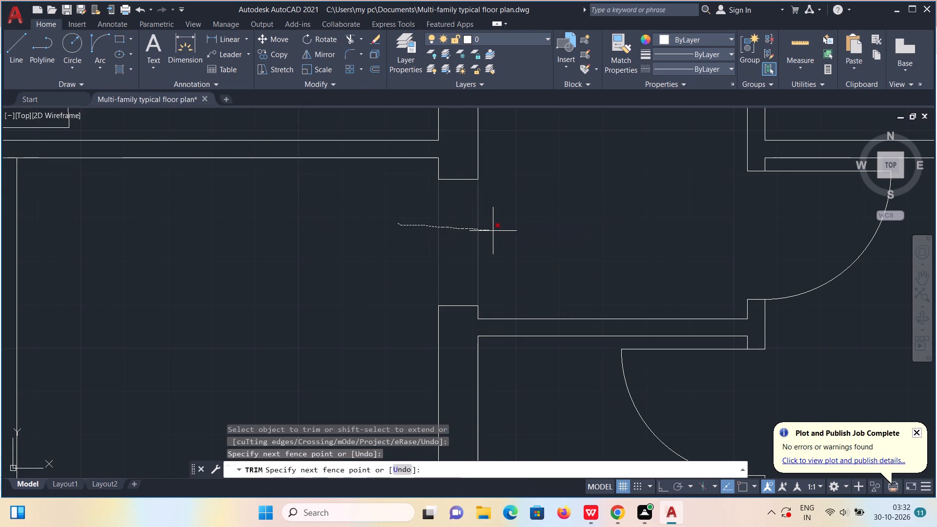
{"action": "left_click_drag", "start_coordinate": [493, 231], "coordinate": [499, 231]}
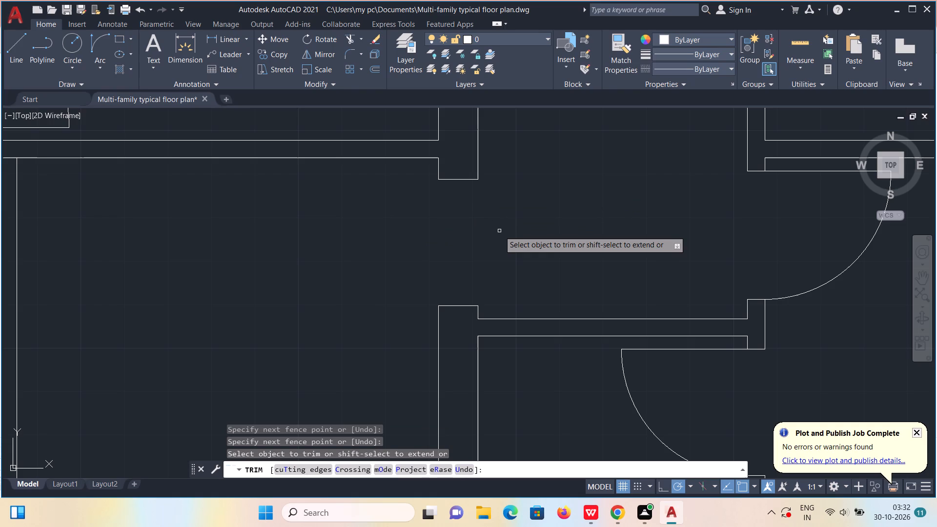
{"action": "scroll", "coordinate": [500, 231], "scroll_direction": "down", "scroll_amount": 2}
{"action": "scroll", "coordinate": [488, 190], "scroll_direction": "down", "scroll_amount": 1}
{"action": "middle_click_drag", "start_coordinate": [491, 192], "coordinate": [491, 200]}
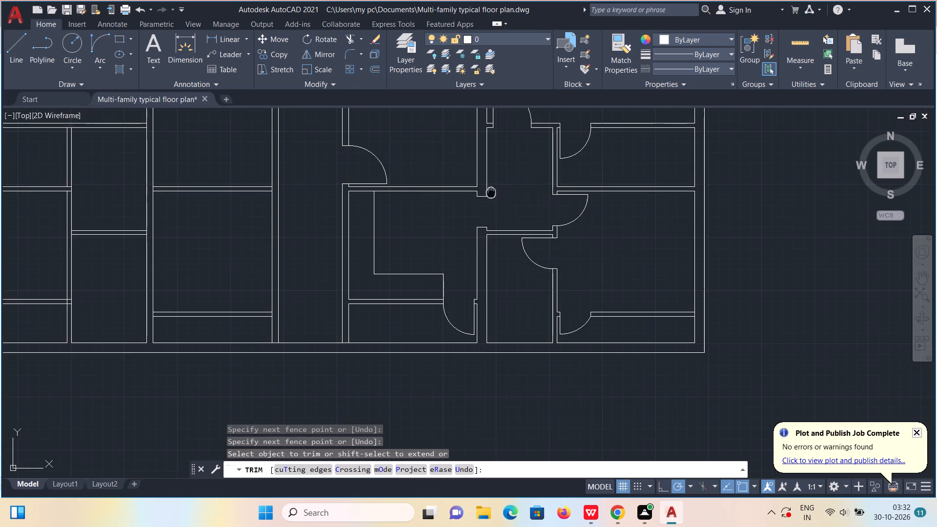
{"action": "middle_click_drag", "start_coordinate": [491, 200], "coordinate": [496, 312]}
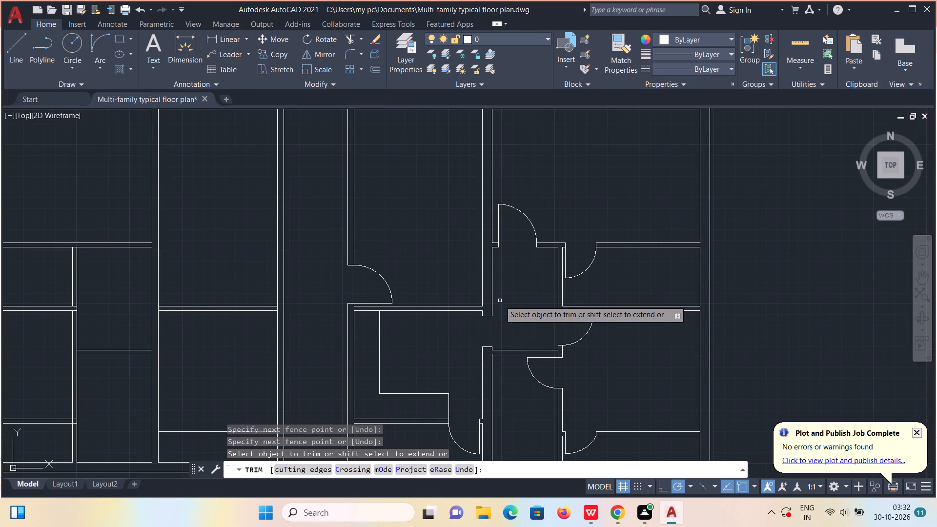
{"action": "scroll", "coordinate": [504, 272], "scroll_direction": "up", "scroll_amount": 2}
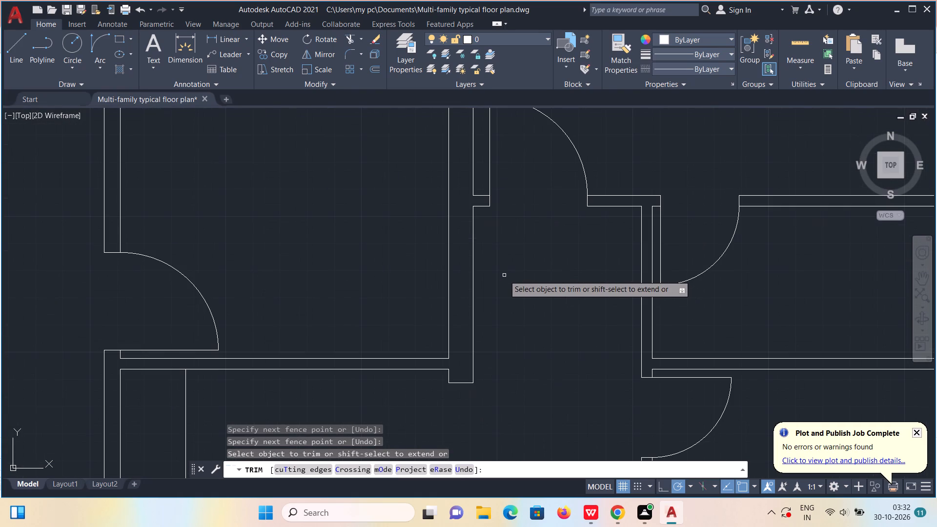
{"action": "key", "text": "Escape"}
Draw a jamb line across the hallway's west wall at its north partition's south face, and move it slightly south.
{"action": "scroll", "coordinate": [504, 275], "scroll_direction": "down", "scroll_amount": 2}
{"action": "key", "text": "l"}
{"action": "key", "text": "Return"}
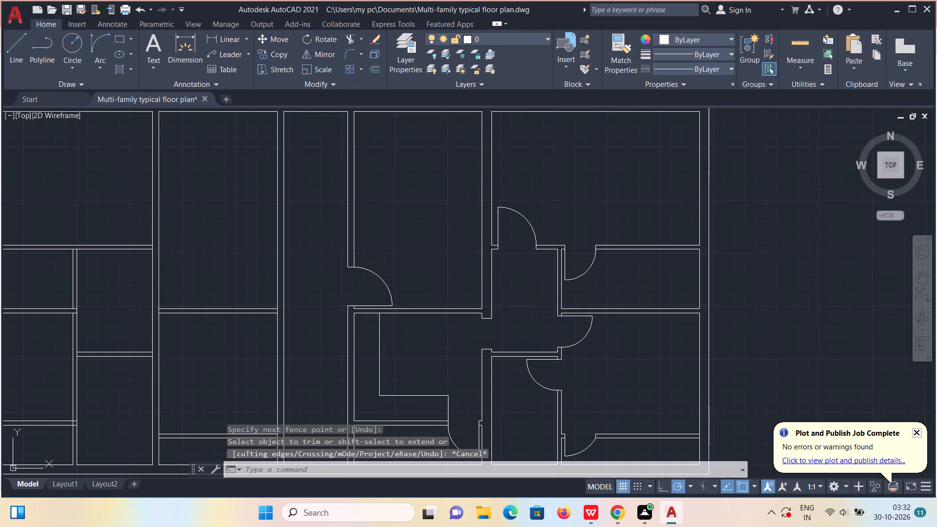
{"action": "scroll", "coordinate": [496, 279], "scroll_direction": "up", "scroll_amount": 2}
{"action": "left_click", "coordinate": [485, 206]}
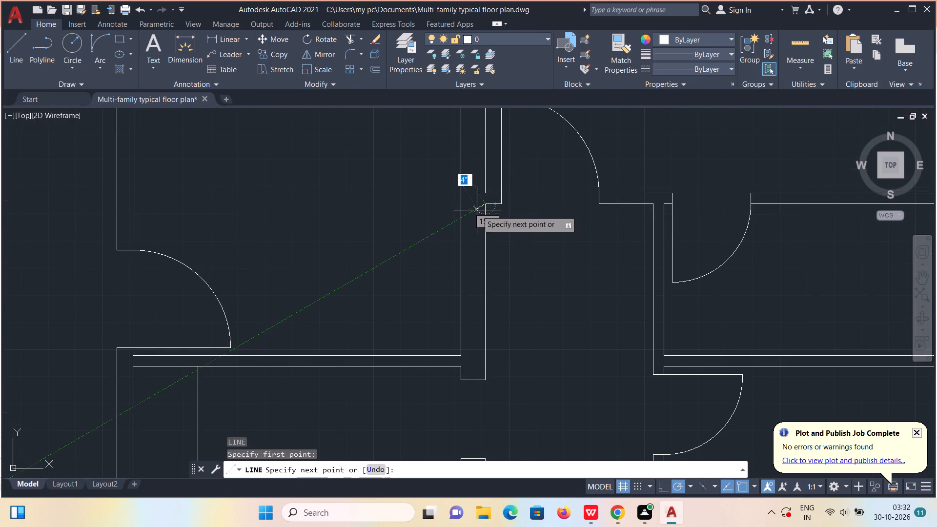
{"action": "left_click", "coordinate": [466, 203]}
{"action": "key", "text": "Escape"}
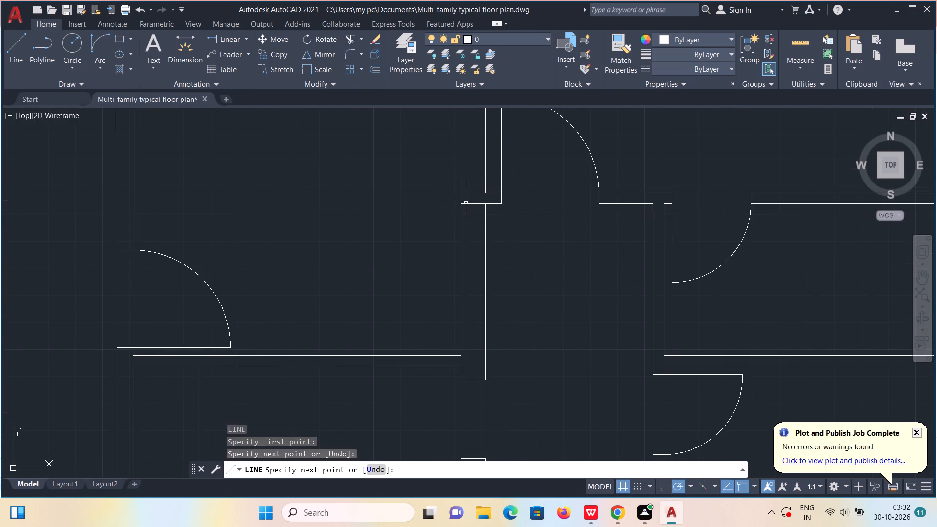
{"action": "left_click", "coordinate": [471, 205]}
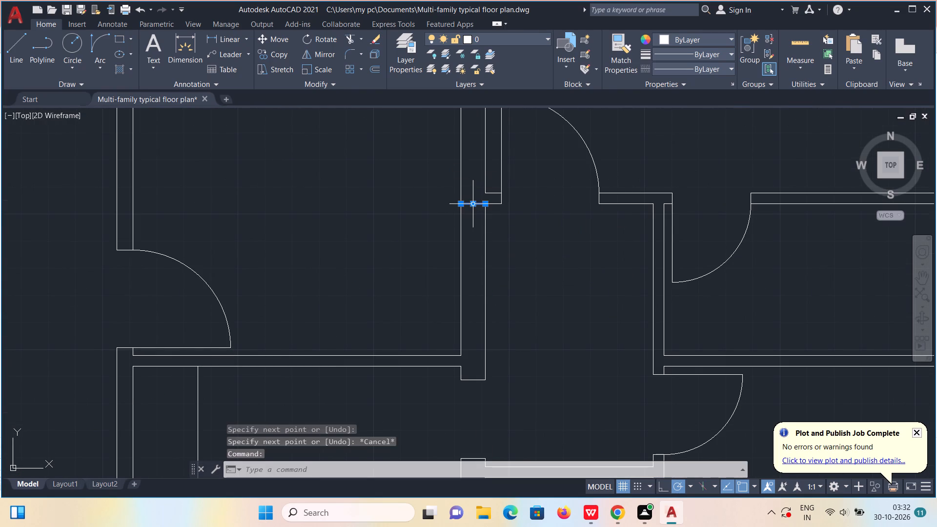
{"action": "key", "text": "m"}
{"action": "key", "text": "Return"}
{"action": "left_click", "coordinate": [471, 205]}
{"action": "left_click", "coordinate": [474, 223]}
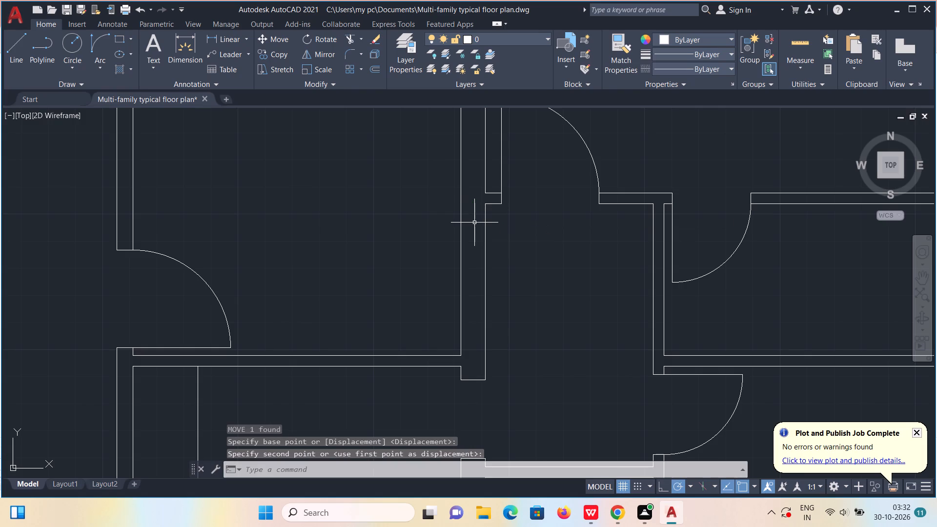
Copy this jamb line south along the wall to just north of the partition above the counter room.
{"action": "double_click", "coordinate": [474, 223]}
{"action": "type", "text": "co"}
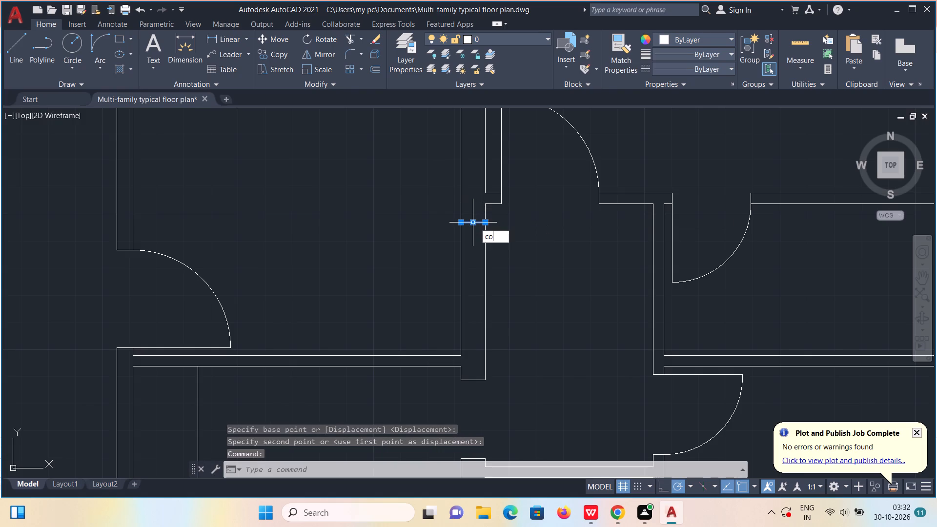
{"action": "key", "text": "Return"}
{"action": "left_click", "coordinate": [474, 223]}
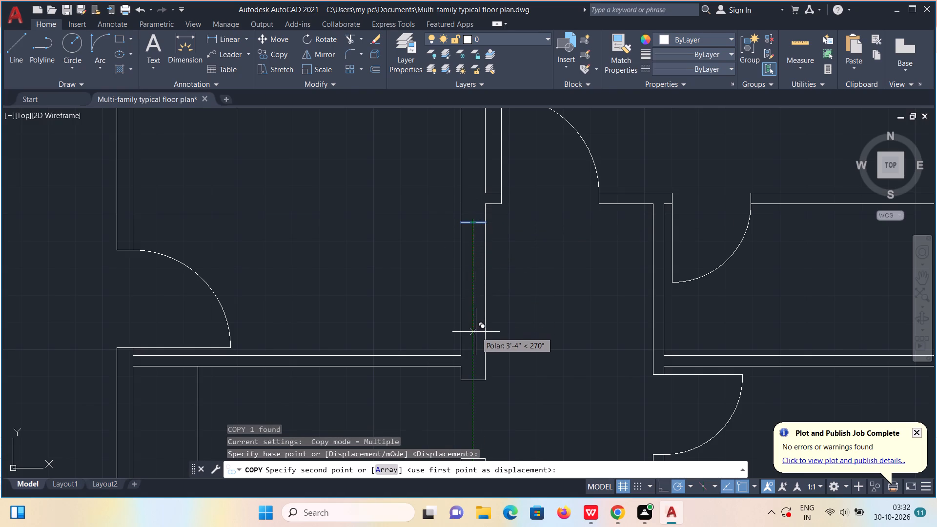
{"action": "left_click", "coordinate": [477, 339]}
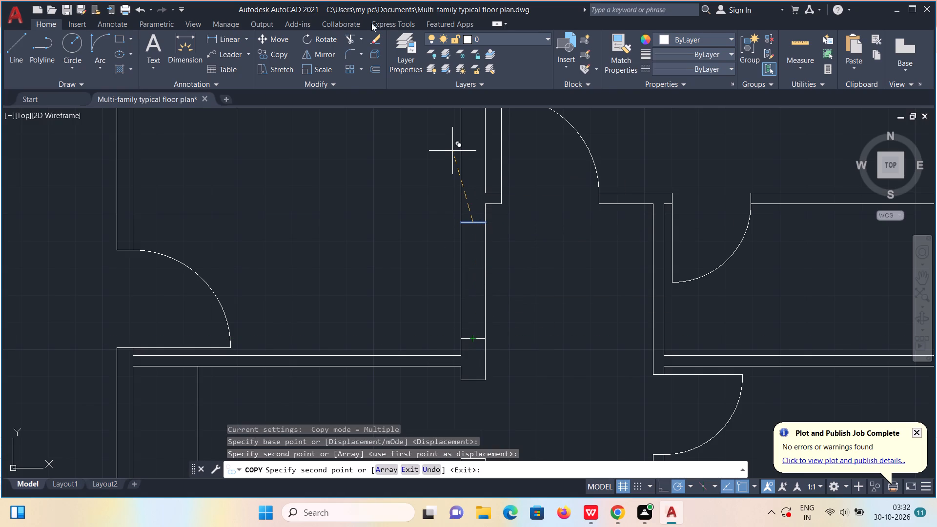
Trim both wall faces between the two new jambs to open the room north of the counter room to the hallway.
{"action": "left_click", "coordinate": [350, 36]}
{"action": "left_click_drag", "start_coordinate": [395, 241], "coordinate": [502, 283]}
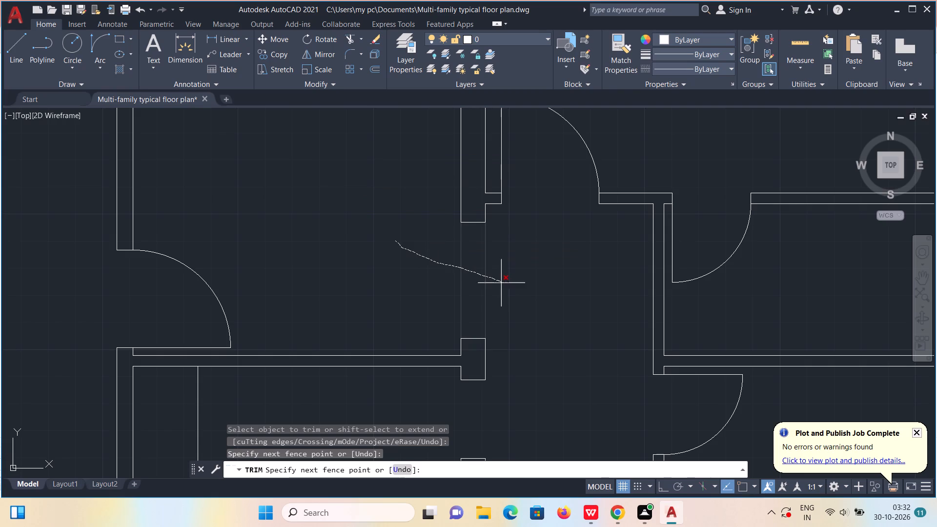
{"action": "left_click_drag", "start_coordinate": [502, 283], "coordinate": [503, 284]}
{"action": "scroll", "coordinate": [503, 284], "scroll_direction": "down", "scroll_amount": 1}
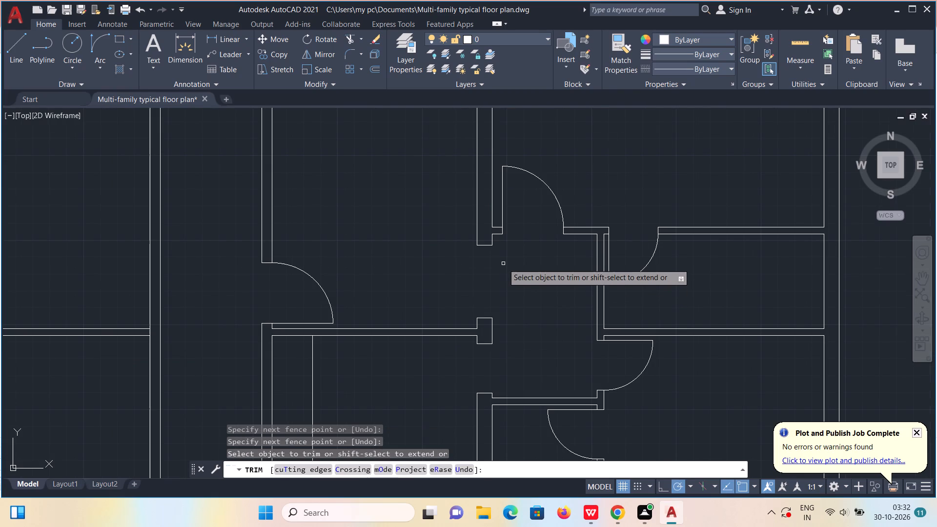
{"action": "scroll", "coordinate": [503, 263], "scroll_direction": "down", "scroll_amount": 3}
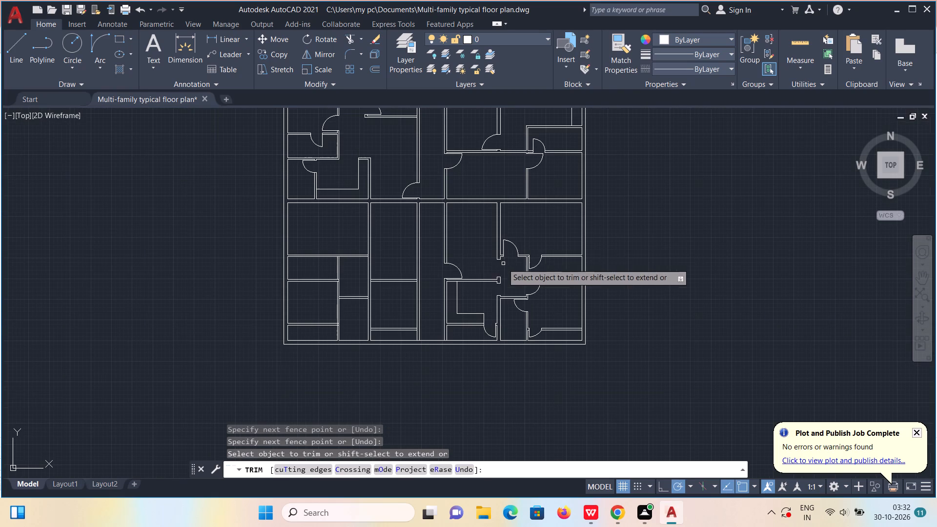
{"action": "key", "text": "Escape"}
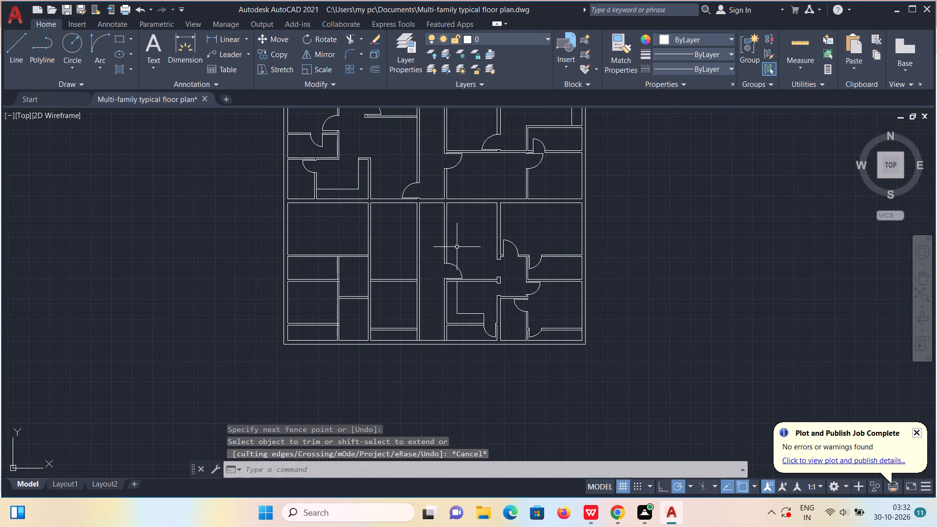
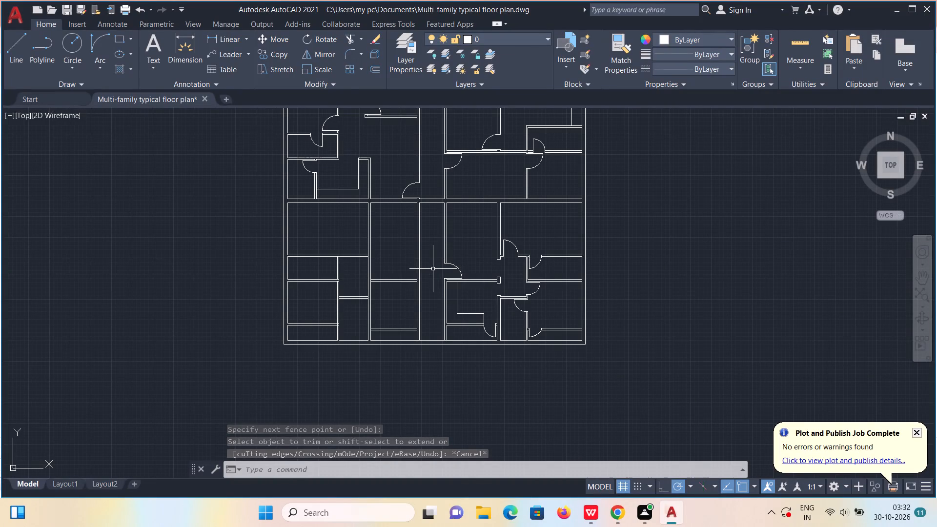
Draw a line across the corridor's west wall where it meets the horizontal wall below the existing entry door.
{"action": "scroll", "coordinate": [424, 243], "scroll_direction": "up", "scroll_amount": 3}
{"action": "middle_click_drag", "start_coordinate": [431, 242], "coordinate": [491, 344]}
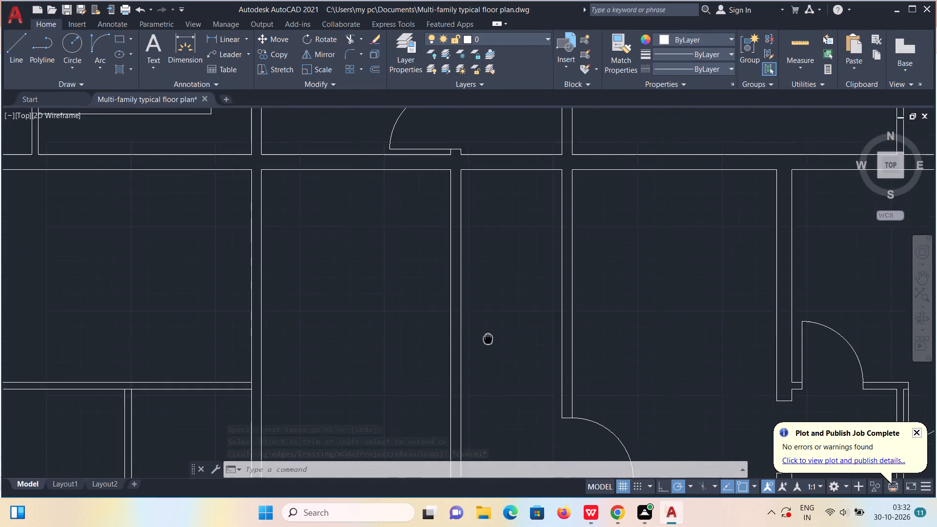
{"action": "middle_click_drag", "start_coordinate": [491, 344], "coordinate": [510, 369]}
{"action": "key", "text": "l"}
{"action": "key", "text": "Return"}
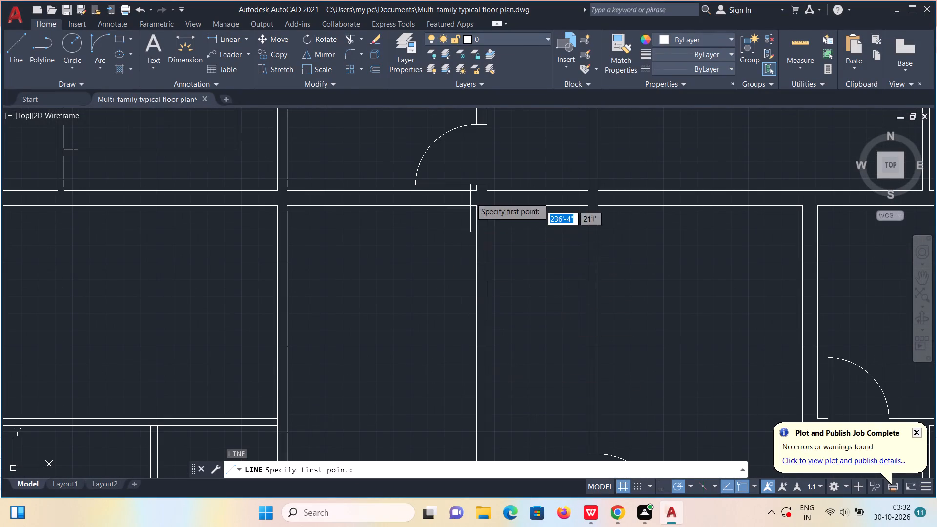
{"action": "scroll", "coordinate": [483, 207], "scroll_direction": "up", "scroll_amount": 2}
{"action": "left_click", "coordinate": [466, 205]}
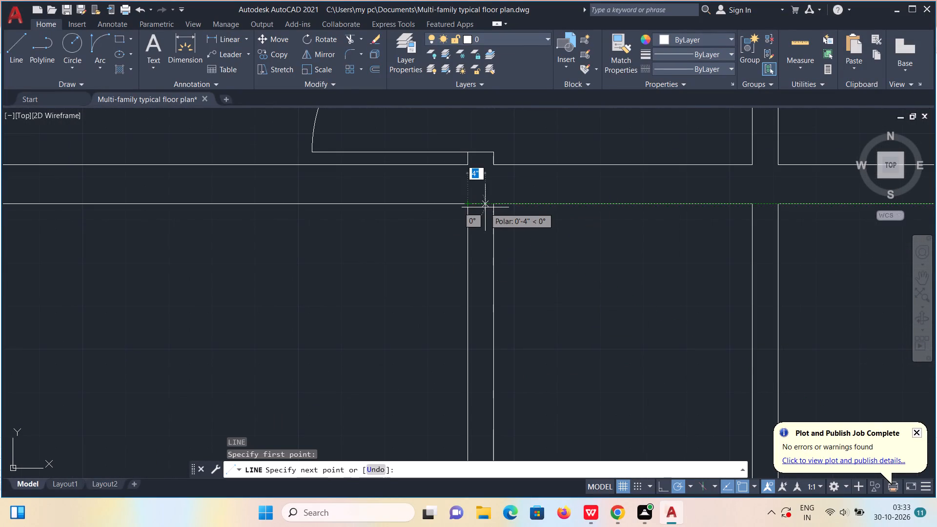
{"action": "left_click", "coordinate": [494, 207]}
{"action": "key", "text": "Escape"}
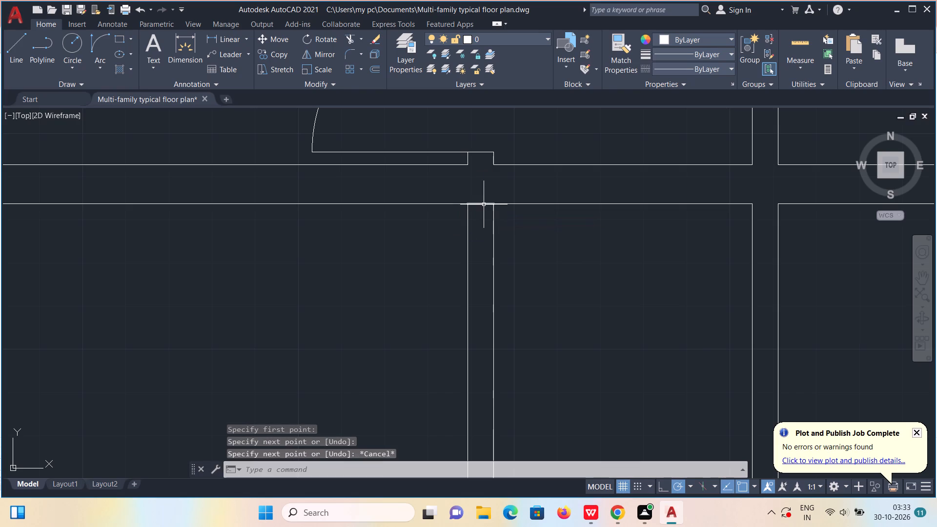
Move the new cross line 6" down the corridor wall to form the first jamb of the door opening.
{"action": "left_click", "coordinate": [484, 204]}
{"action": "key", "text": "m"}
{"action": "key", "text": "Return"}
{"action": "left_click", "coordinate": [484, 204]}
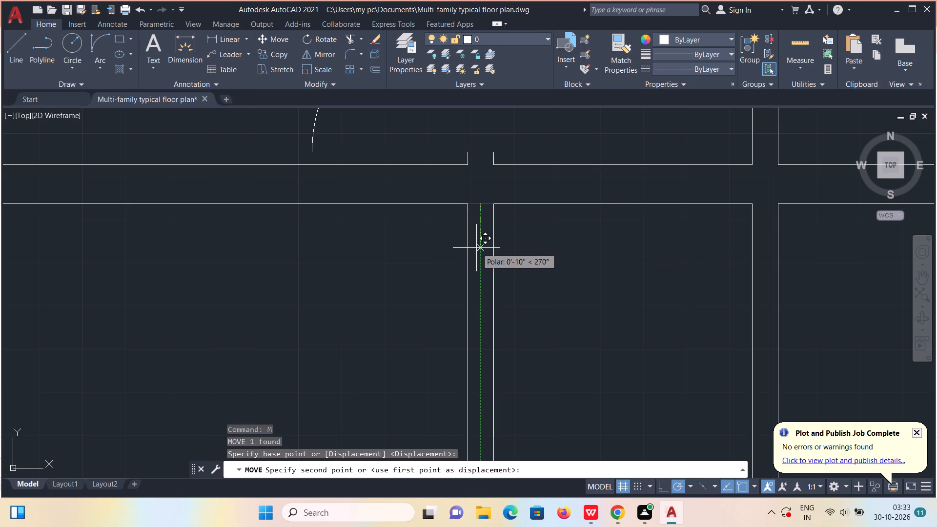
{"action": "key", "text": "6"}
{"action": "key", "text": "shift+quotedbl"}
{"action": "key", "text": "Return"}
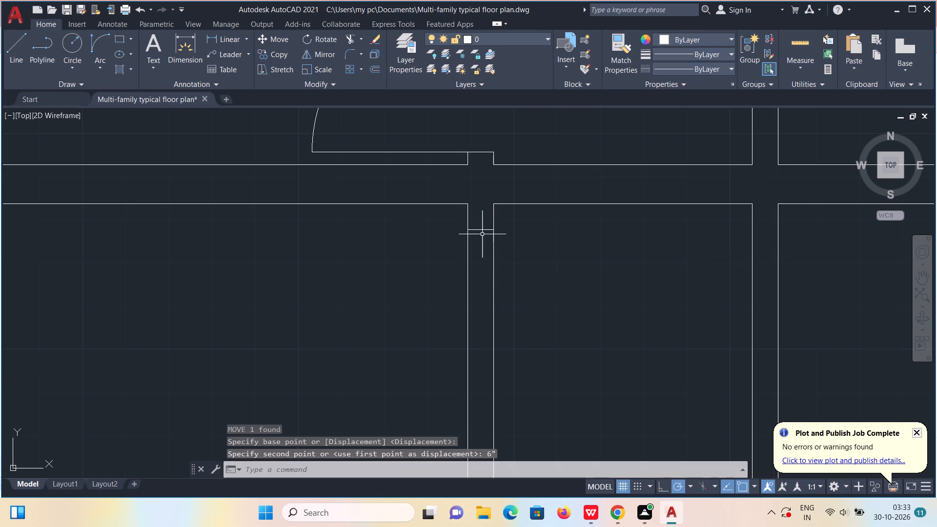
Copy the jamb line 3' down the corridor wall to mark the other side of the door opening.
{"action": "left_click", "coordinate": [484, 230]}
{"action": "type", "text": "co"}
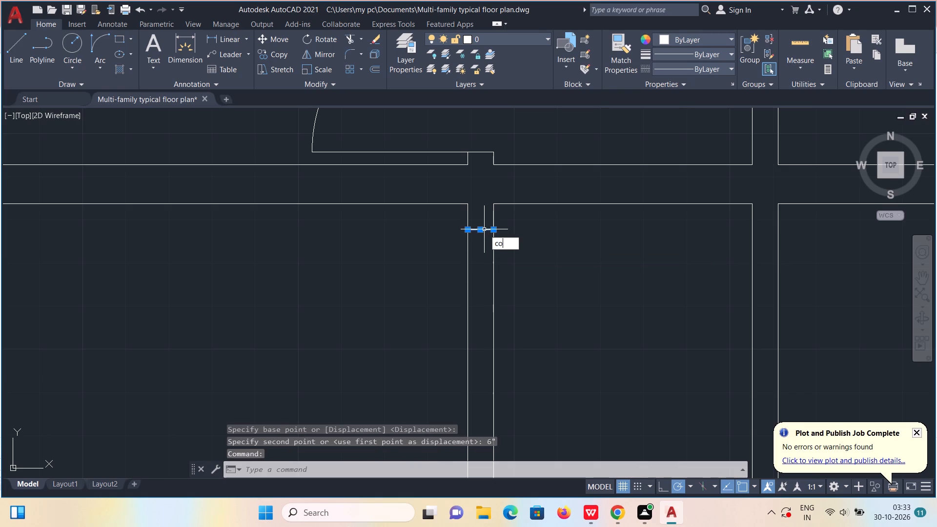
{"action": "key", "text": "Return"}
{"action": "left_click", "coordinate": [484, 229]}
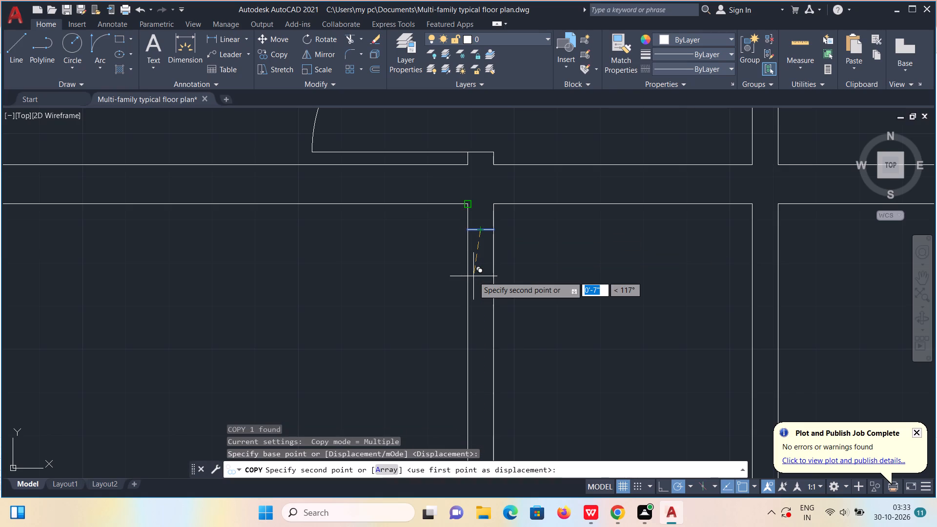
{"action": "type", "text": "3'"}
{"action": "key", "text": "Return"}
{"action": "scroll", "coordinate": [474, 278], "scroll_direction": "down", "scroll_amount": 2}
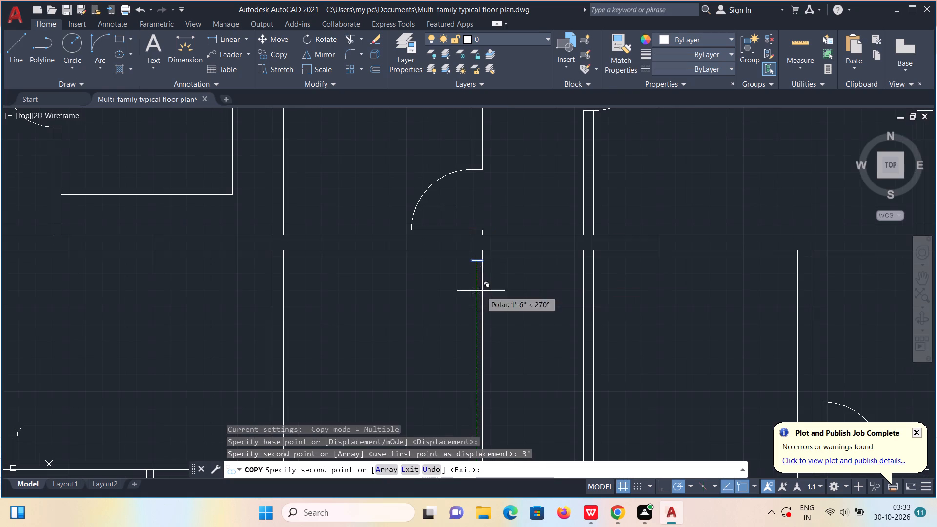
{"action": "scroll", "coordinate": [453, 304], "scroll_direction": "down", "scroll_amount": 1}
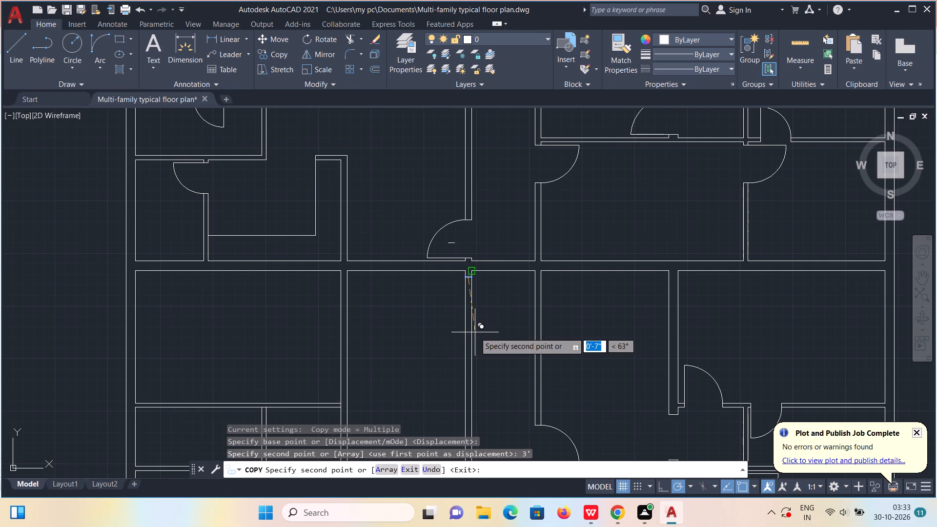
{"action": "key", "text": "ctrl+z"}
{"action": "scroll", "coordinate": [475, 332], "scroll_direction": "down", "scroll_amount": 1}
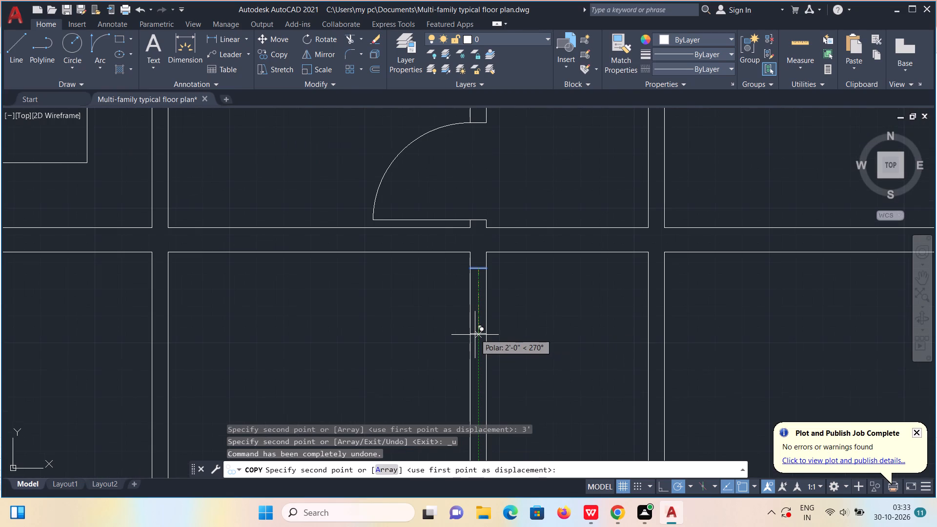
{"action": "type", "text": "3'"}
{"action": "key", "text": "Return"}
Trim both corridor wall lines between the two jamb lines to open the doorway.
{"action": "left_click", "coordinate": [352, 37]}
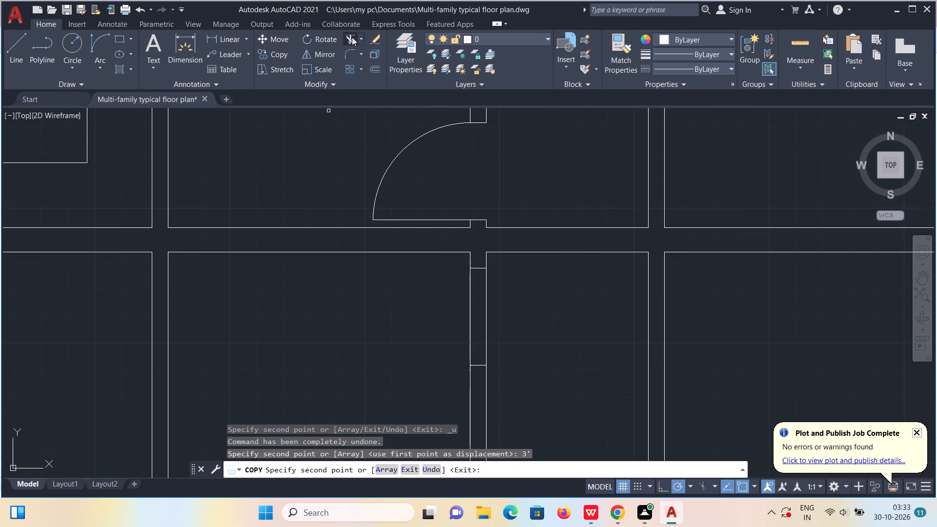
{"action": "left_click_drag", "start_coordinate": [456, 322], "coordinate": [491, 322]}
{"action": "scroll", "coordinate": [491, 319], "scroll_direction": "down", "scroll_amount": 3}
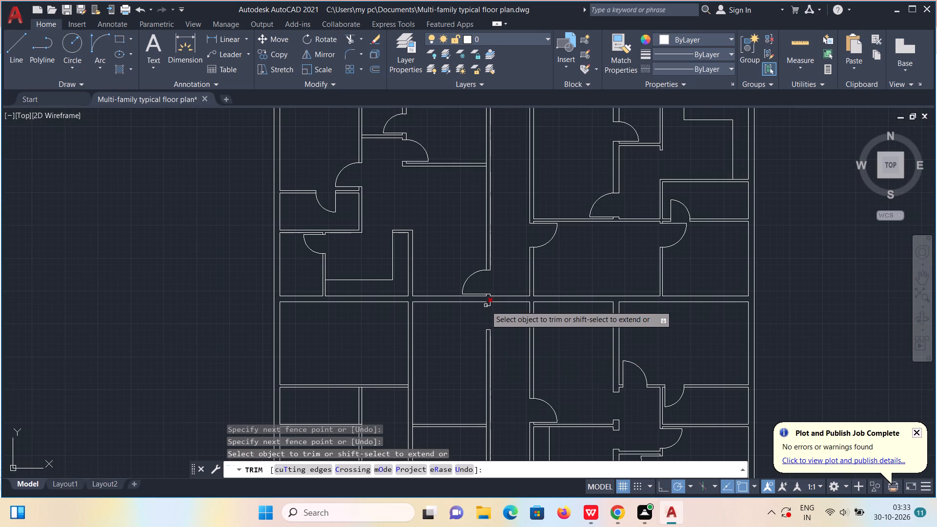
{"action": "key", "text": "Escape"}
Draw a 3' door leaf line from the opening's upper jamb corner horizontally into the room west of the corridor.
{"action": "scroll", "coordinate": [486, 306], "scroll_direction": "up", "scroll_amount": 2}
{"action": "key", "text": "l"}
{"action": "key", "text": "Return"}
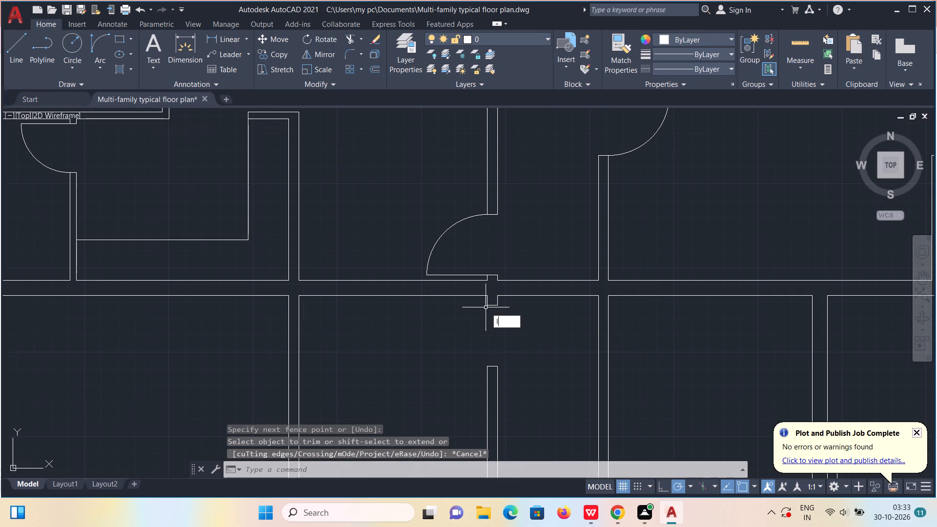
{"action": "left_click", "coordinate": [485, 307]}
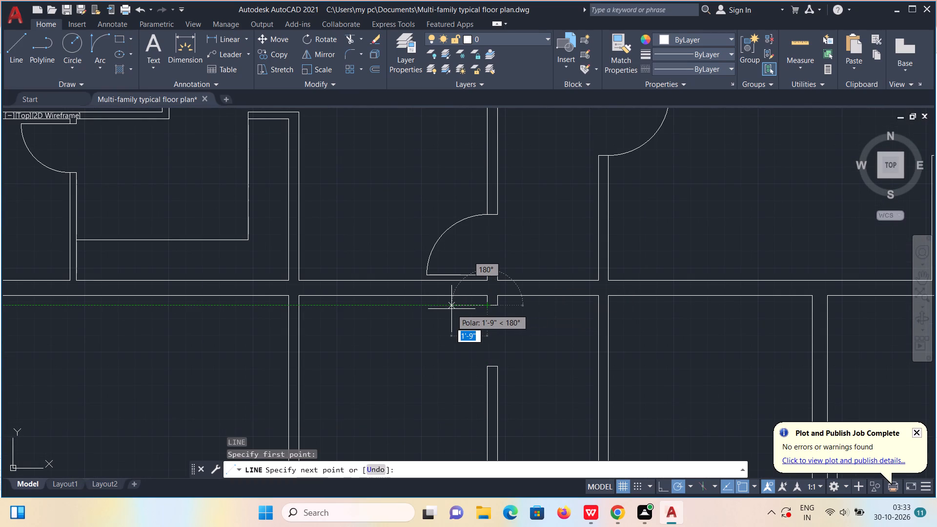
{"action": "type", "text": "3'"}
{"action": "key", "text": "Return"}
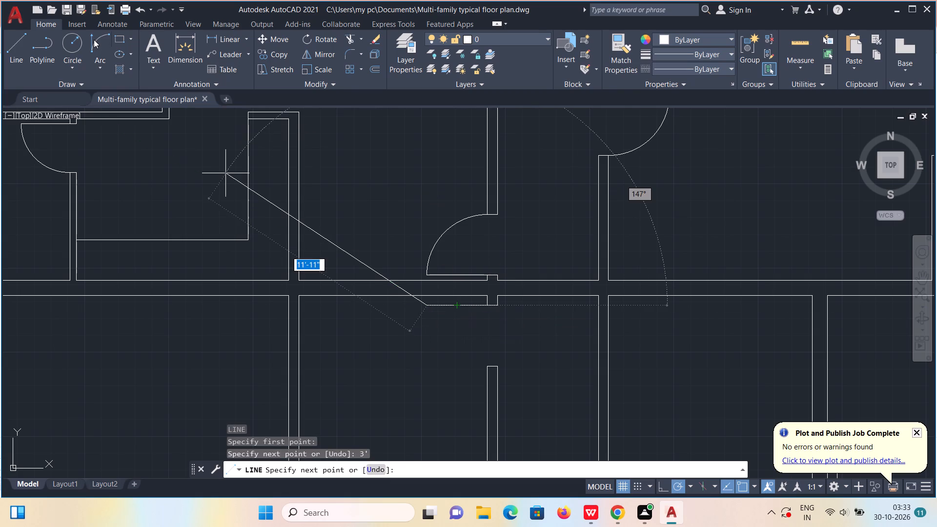
Draw the door swing as a quarter arc from the leaf's free end to the lower jamb, starting tangent straight down.
{"action": "left_click", "coordinate": [94, 40]}
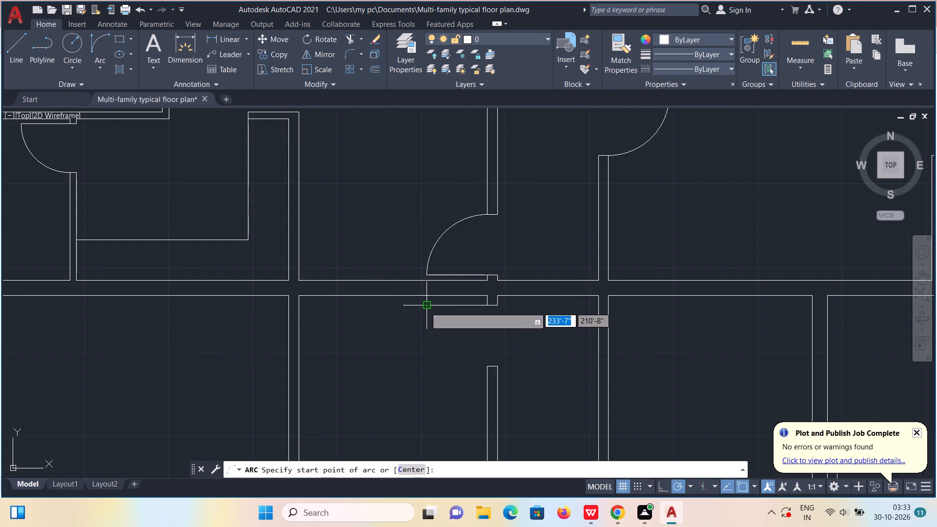
{"action": "left_click", "coordinate": [425, 307]}
{"action": "left_click", "coordinate": [487, 369]}
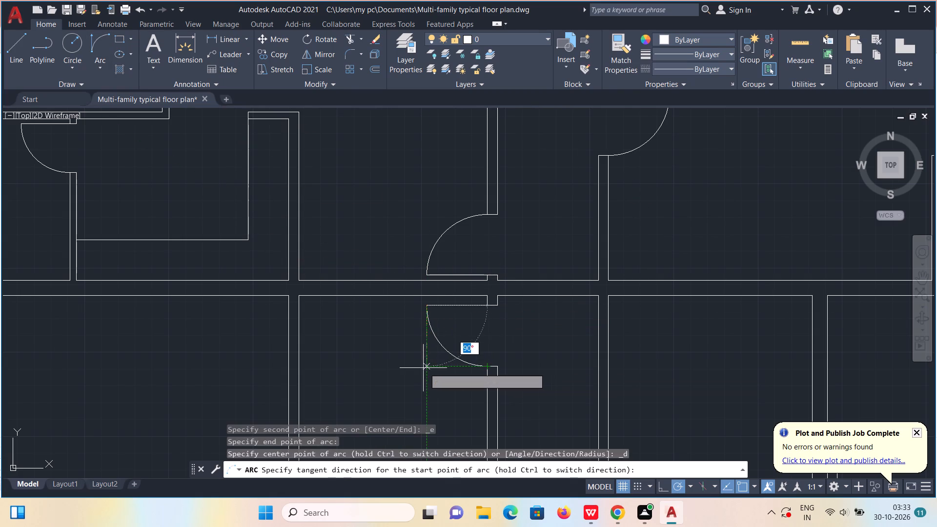
{"action": "left_click", "coordinate": [421, 368]}
In the lower-left unit, draw a line across the east end of the large upper-left room's bottom wall.
{"action": "scroll", "coordinate": [423, 367], "scroll_direction": "down", "scroll_amount": 2}
{"action": "middle_click_drag", "start_coordinate": [435, 374], "coordinate": [454, 289]}
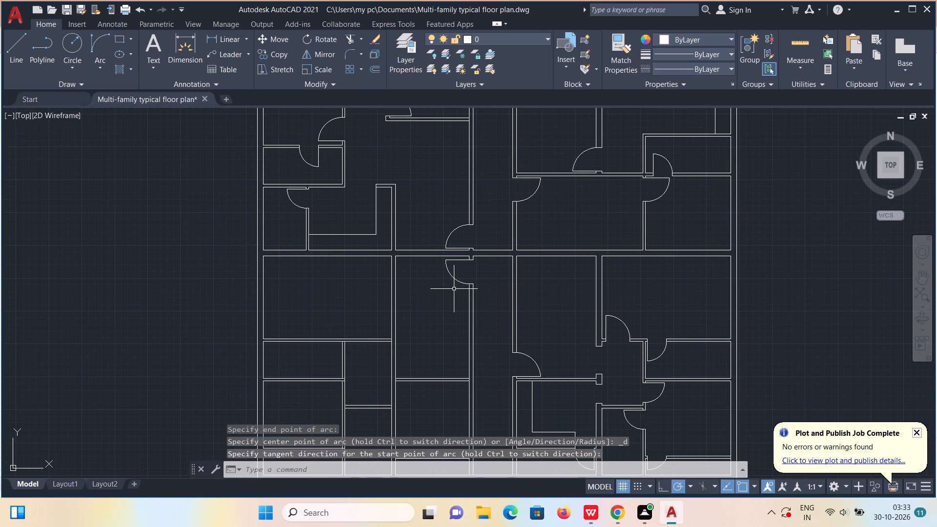
{"action": "scroll", "coordinate": [397, 345], "scroll_direction": "up", "scroll_amount": 1}
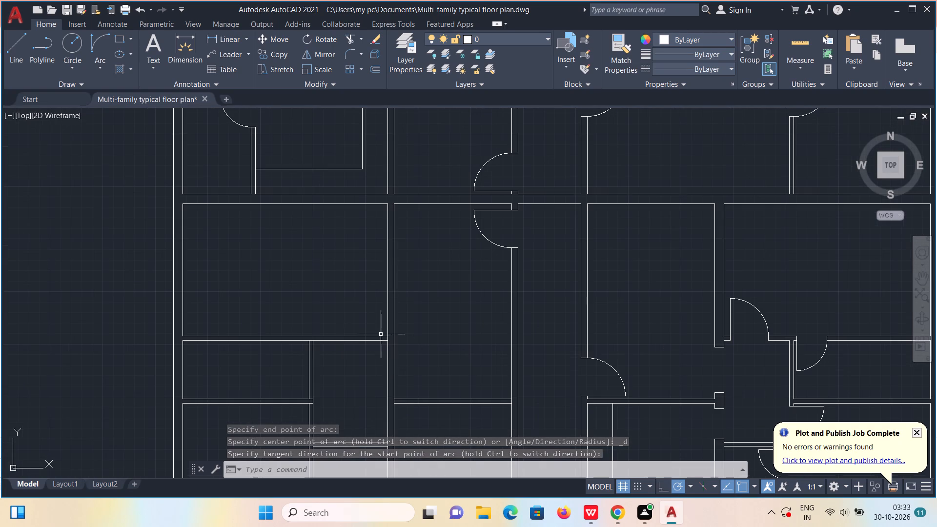
{"action": "middle_click_drag", "start_coordinate": [381, 334], "coordinate": [404, 331]}
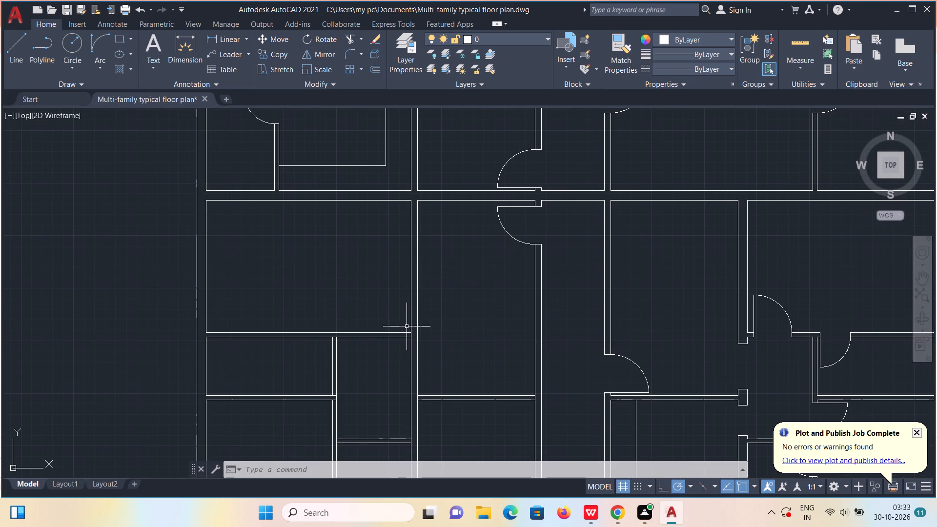
{"action": "key", "text": "l"}
{"action": "key", "text": "Return"}
{"action": "scroll", "coordinate": [397, 340], "scroll_direction": "up", "scroll_amount": 3}
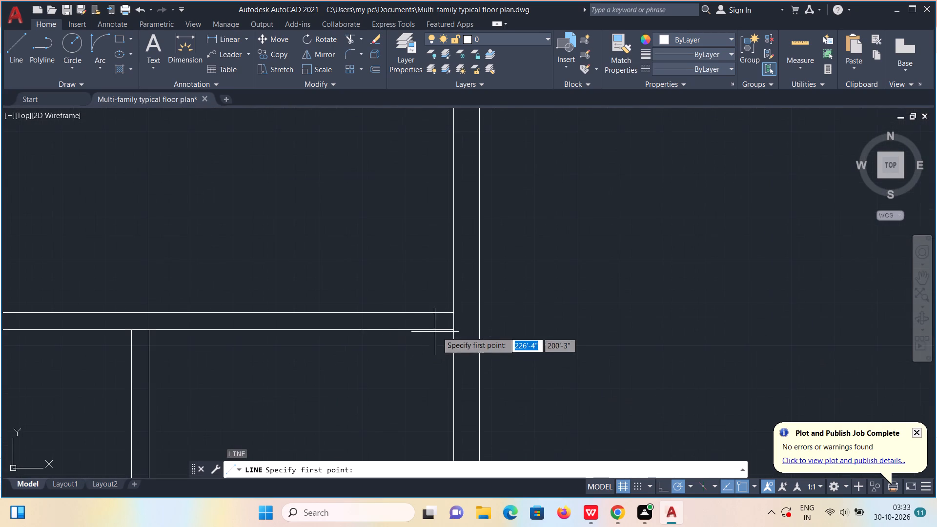
{"action": "left_click", "coordinate": [451, 332]}
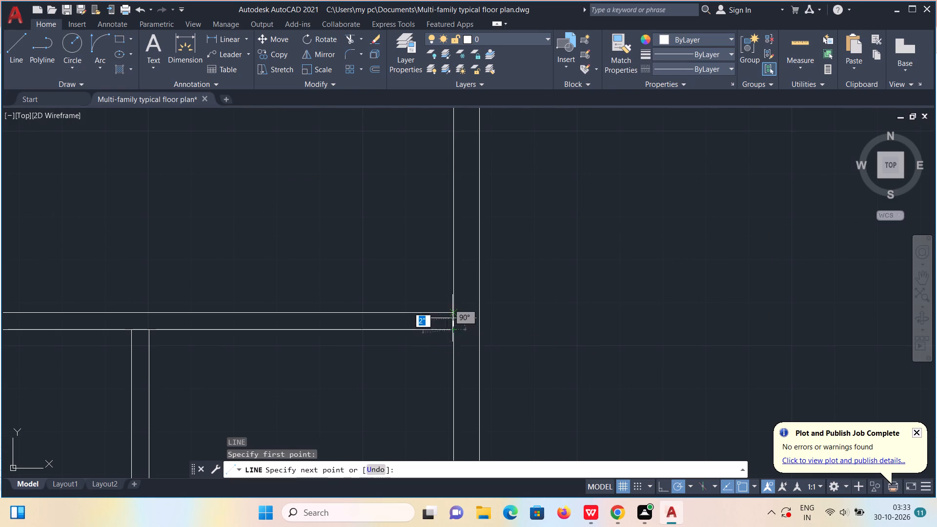
{"action": "left_click", "coordinate": [454, 314]}
{"action": "key", "text": "Escape"}
Move that end line 3" to the left along the room's bottom wall as the first door jamb.
{"action": "left_click", "coordinate": [453, 321]}
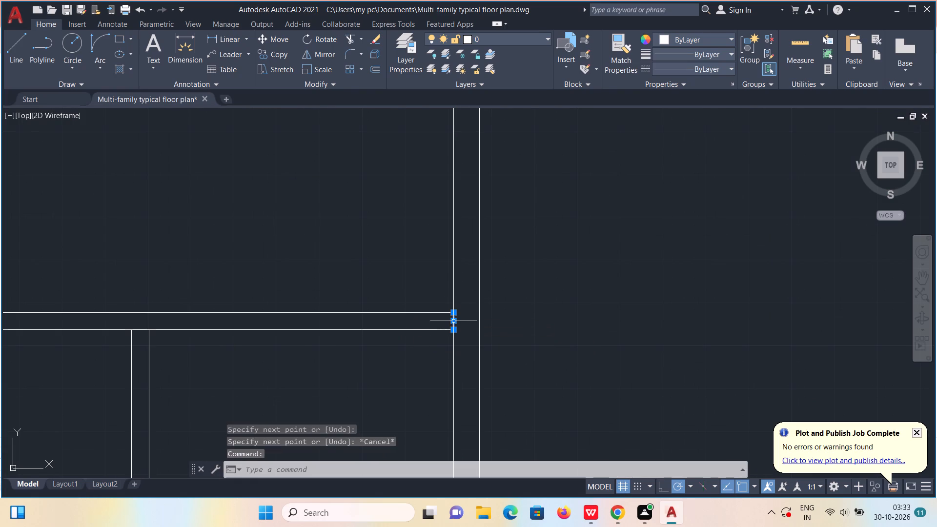
{"action": "key", "text": "m"}
{"action": "key", "text": "Return"}
{"action": "left_click", "coordinate": [453, 321]}
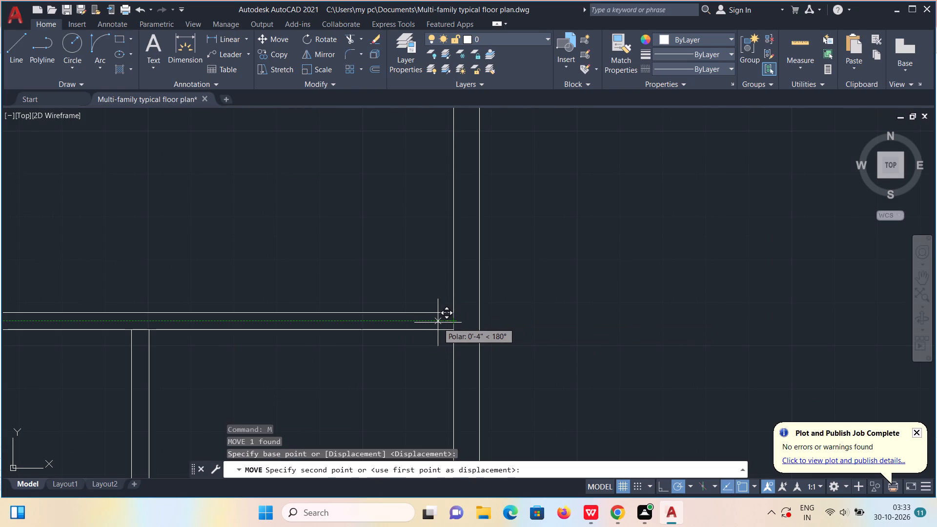
{"action": "type", "text": "3\""}
{"action": "key", "text": "Return"}
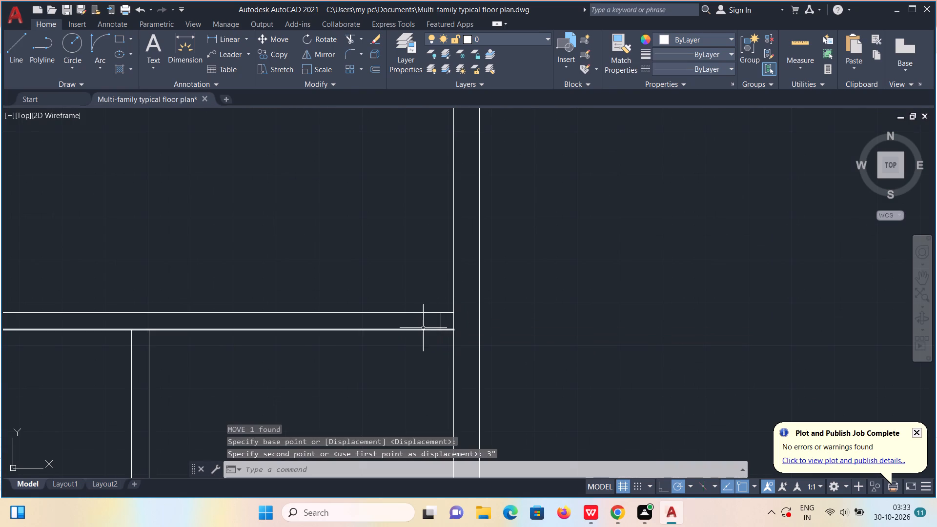
Copy the jamb line 3' to the left along the bottom wall to mark the door opening's other side.
{"action": "left_click", "coordinate": [440, 325]}
{"action": "type", "text": "co"}
{"action": "key", "text": "Return"}
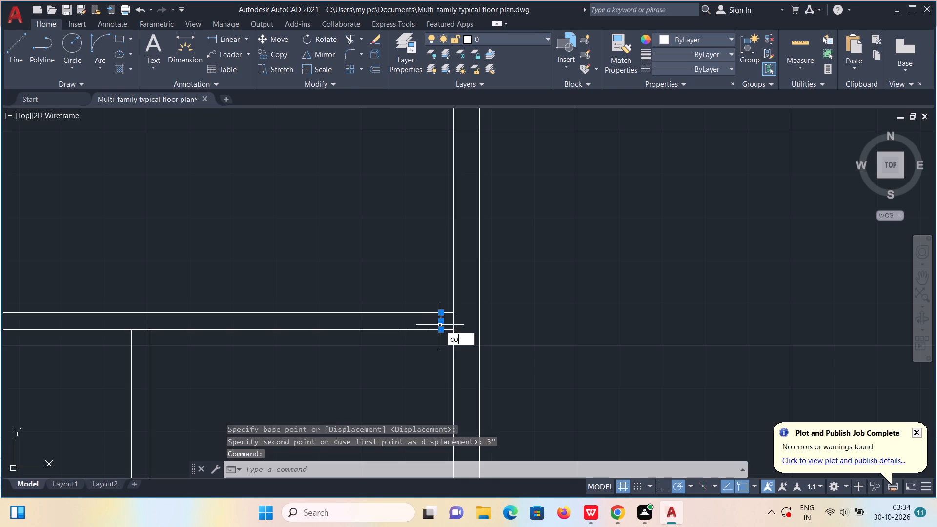
{"action": "left_click", "coordinate": [439, 325]}
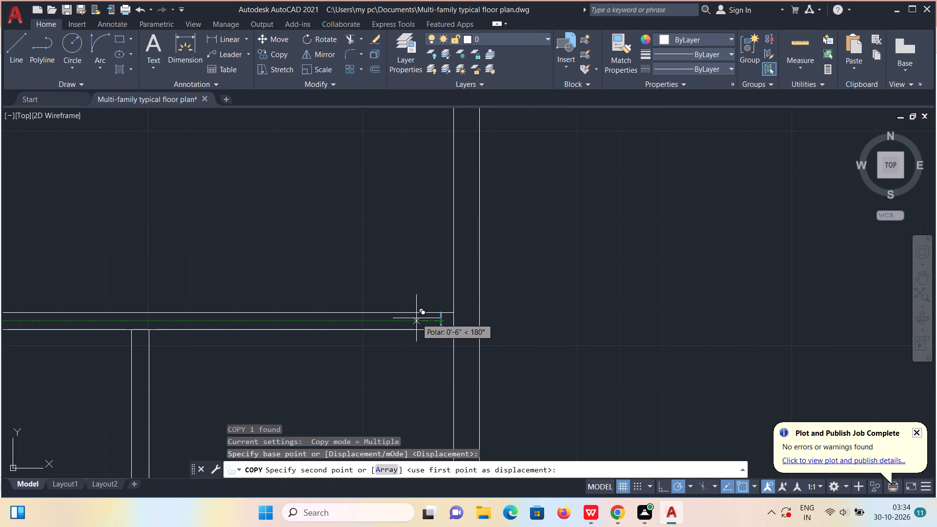
{"action": "type", "text": "3'"}
{"action": "key", "text": "Return"}
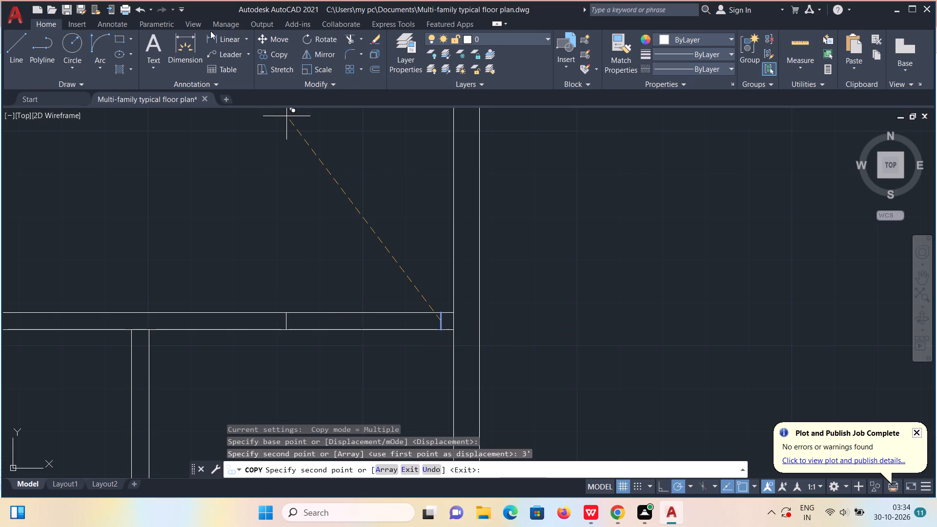
Trim the bottom wall lines between the jambs and the vertical wall line segment closing the short wall stub.
{"action": "left_click", "coordinate": [352, 39]}
{"action": "left_click_drag", "start_coordinate": [383, 247], "coordinate": [387, 356]}
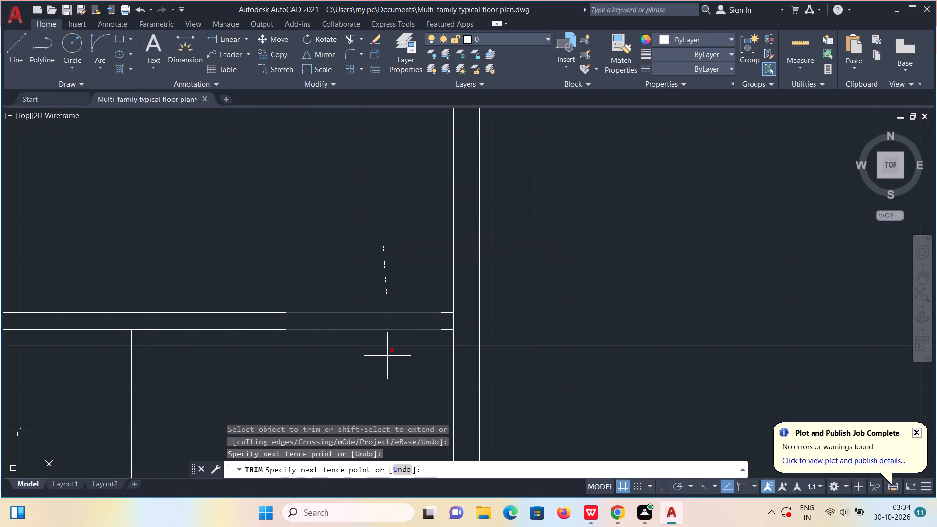
{"action": "left_click_drag", "start_coordinate": [387, 356], "coordinate": [387, 356]}
{"action": "left_click", "coordinate": [453, 323]}
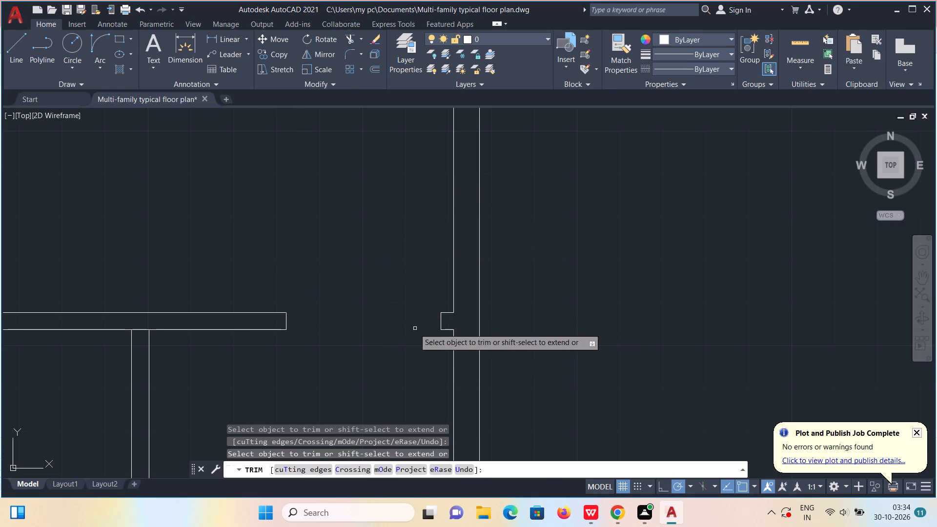
{"action": "scroll", "coordinate": [413, 328], "scroll_direction": "down", "scroll_amount": 1}
{"action": "key", "text": "Escape"}
Draw a 3' door leaf line straight up from the top corner of the short wall stub's jamb.
{"action": "key", "text": "l"}
{"action": "key", "text": "Return"}
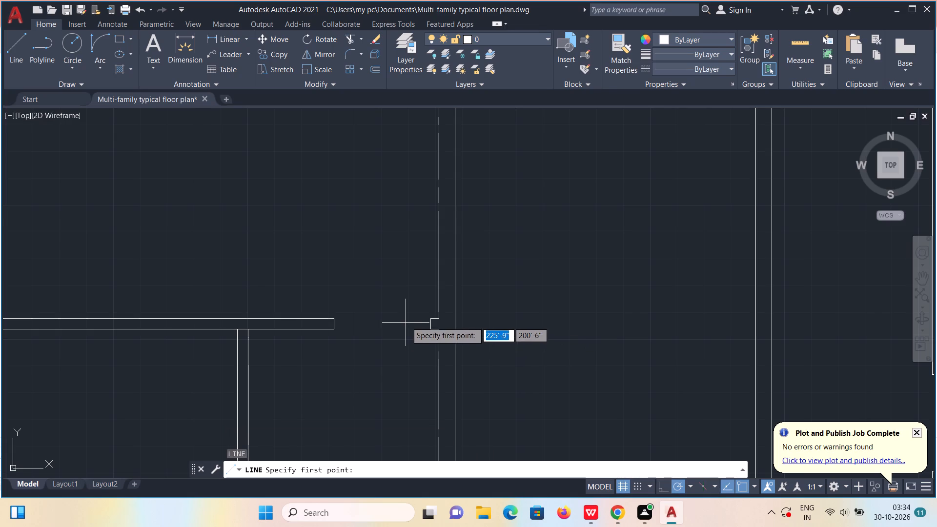
{"action": "left_click", "coordinate": [428, 318]}
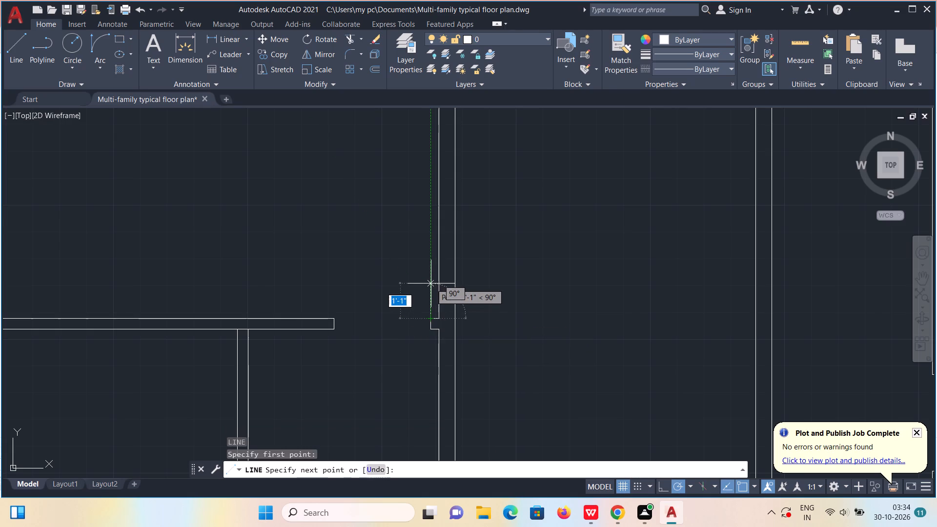
{"action": "type", "text": "3'"}
{"action": "key", "text": "Return"}
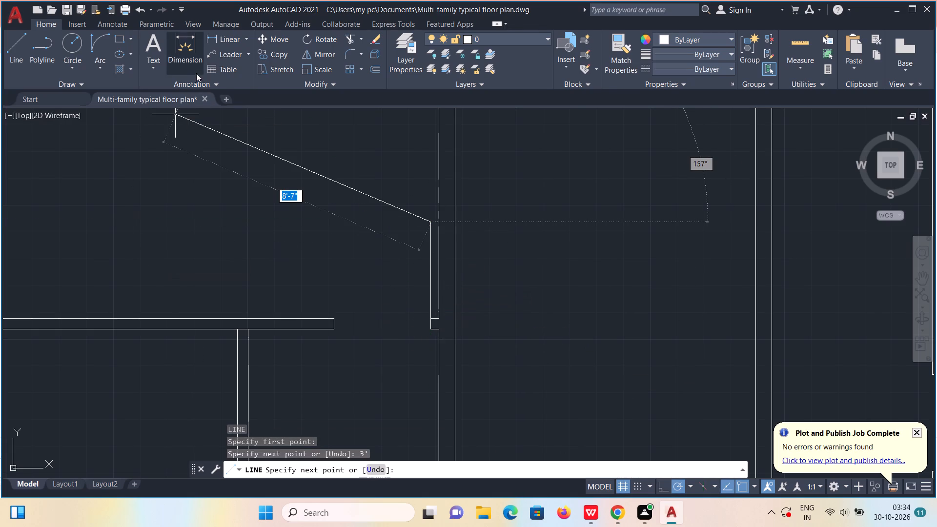
Draw the 3' door's swing arc from the opposite jamb's top corner to the upper end of the door leaf.
{"action": "left_click", "coordinate": [97, 42]}
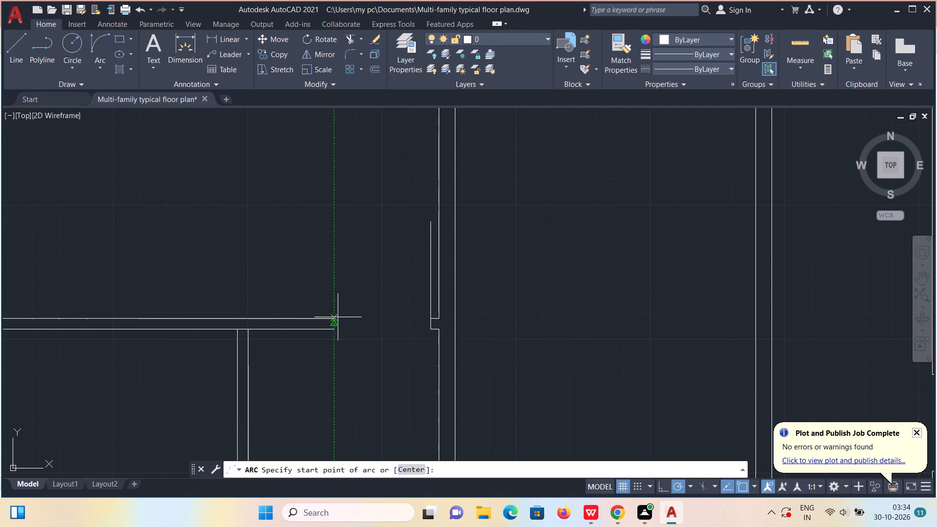
{"action": "left_click", "coordinate": [333, 317]}
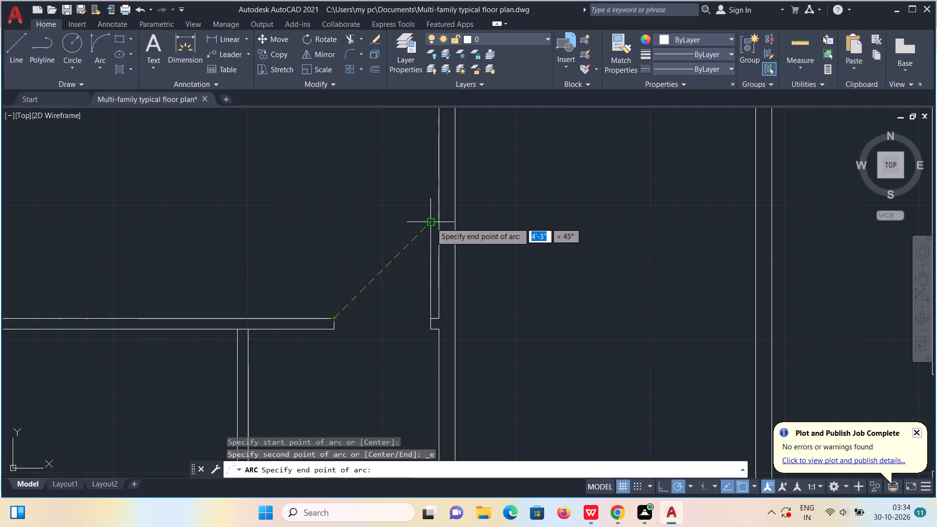
{"action": "left_click", "coordinate": [431, 223]}
{"action": "left_click", "coordinate": [337, 226]}
Draw a line across the same horizontal wall, in line with the left face of the vertical wall below it.
{"action": "scroll", "coordinate": [340, 229], "scroll_direction": "down", "scroll_amount": 3}
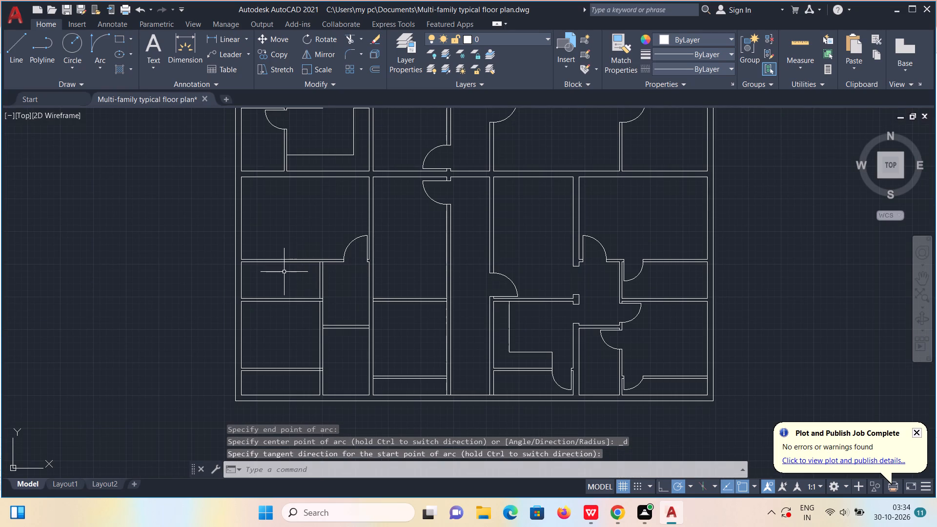
{"action": "scroll", "coordinate": [284, 272], "scroll_direction": "up", "scroll_amount": 1}
{"action": "middle_click_drag", "start_coordinate": [306, 282], "coordinate": [365, 285]}
{"action": "key", "text": "l"}
{"action": "key", "text": "Return"}
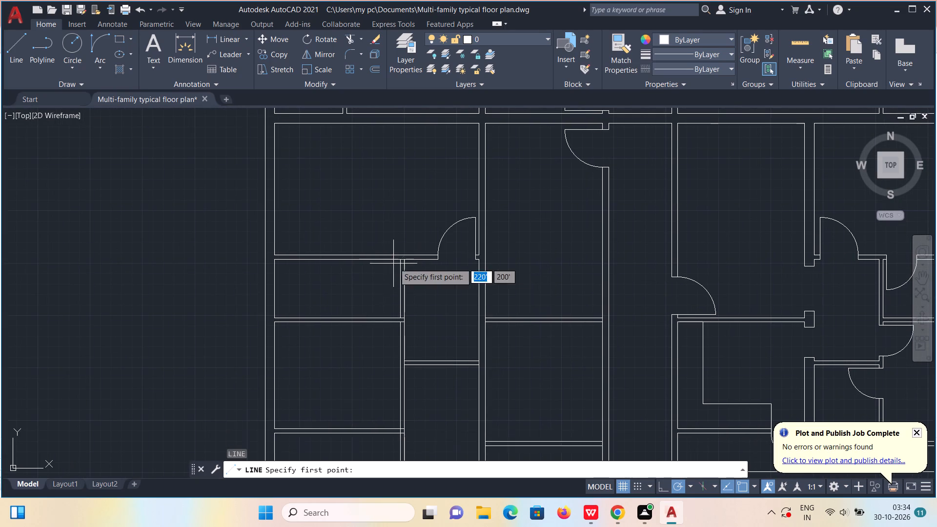
{"action": "scroll", "coordinate": [395, 262], "scroll_direction": "up", "scroll_amount": 3}
{"action": "left_click", "coordinate": [412, 249]}
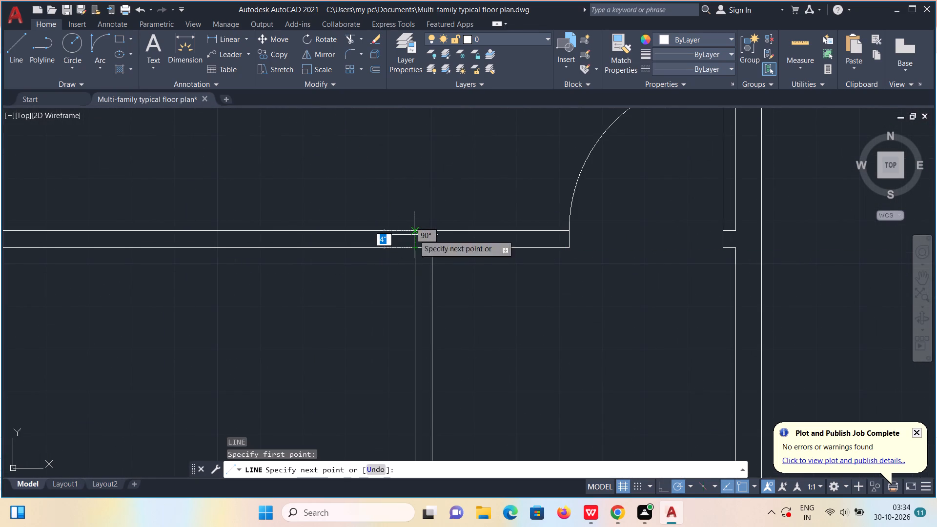
{"action": "left_click", "coordinate": [415, 234]}
{"action": "key", "text": "Escape"}
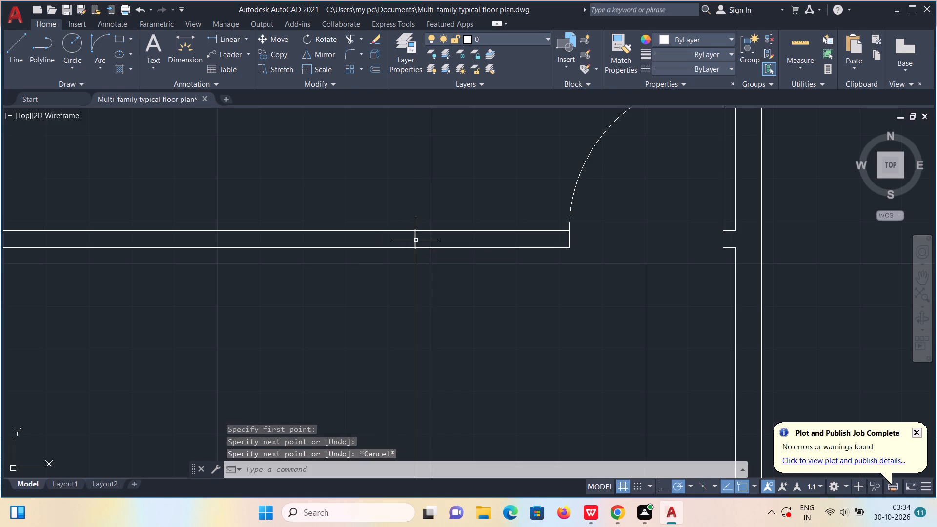
Move that line 3" to the left along the horizontal wall as the smaller room's first door jamb.
{"action": "left_click", "coordinate": [416, 242]}
{"action": "key", "text": "m"}
{"action": "key", "text": "Return"}
{"action": "left_click", "coordinate": [416, 242]}
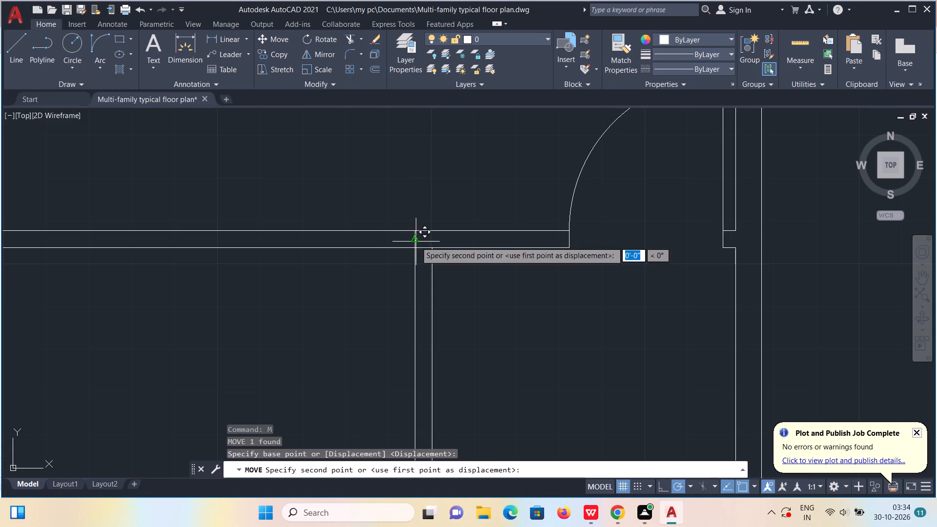
{"action": "type", "text": "3\""}
{"action": "key", "text": "Return"}
Copy the jamb line 2'5" to the left along the wall to mark the door opening's other side.
{"action": "left_click", "coordinate": [401, 238]}
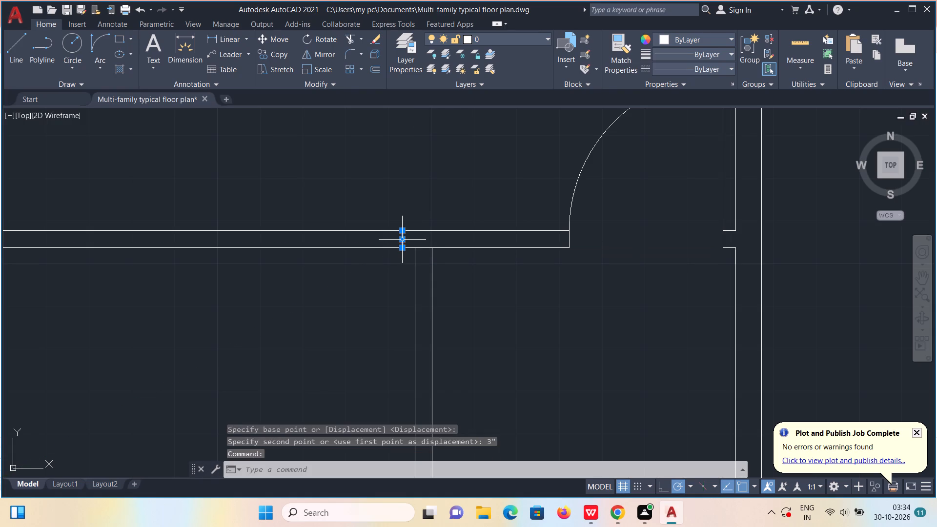
{"action": "type", "text": "co"}
{"action": "key", "text": "Return"}
{"action": "left_click", "coordinate": [402, 238]}
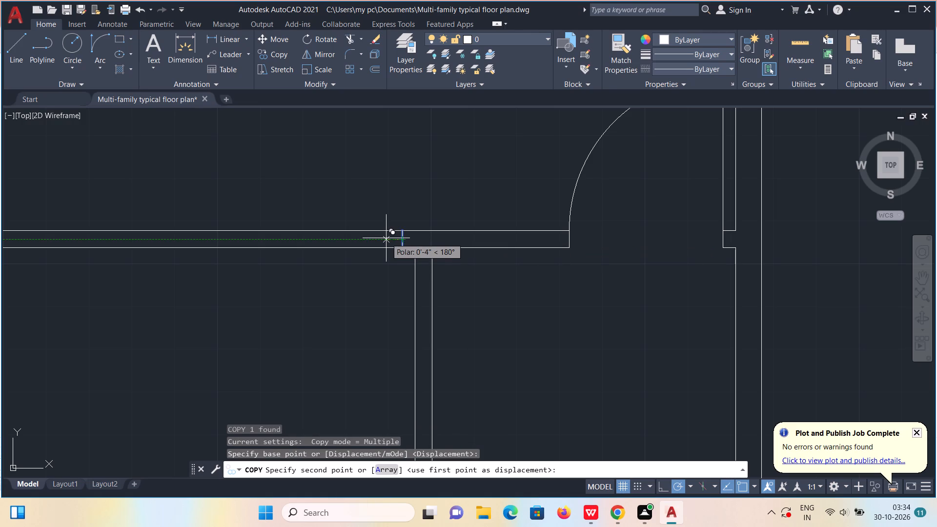
{"action": "type", "text": "2'5\""}
{"action": "key", "text": "Return"}
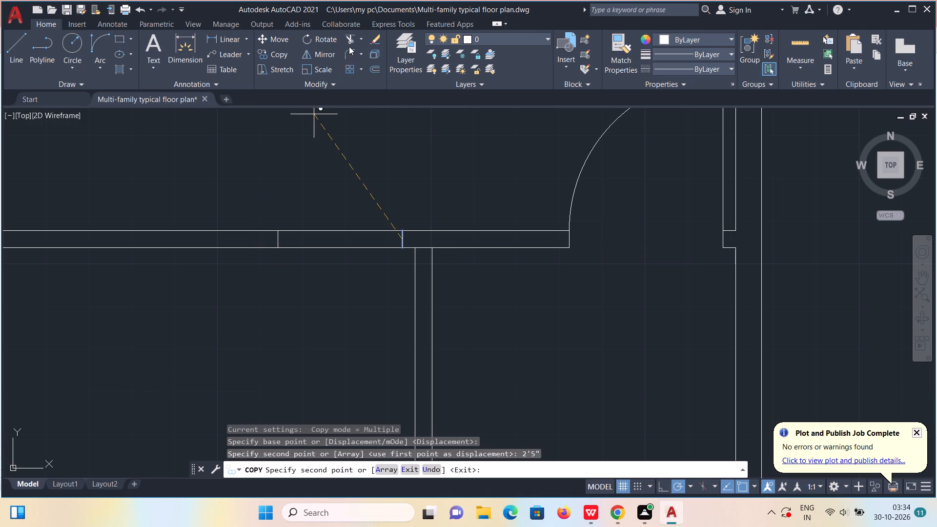
Trim the wall lines between the two jambs and the lower line segment crossing the top of the vertical wall.
{"action": "left_click", "coordinate": [350, 43]}
{"action": "left_click_drag", "start_coordinate": [340, 182], "coordinate": [342, 255]}
{"action": "left_click", "coordinate": [421, 249]}
{"action": "scroll", "coordinate": [421, 249], "scroll_direction": "down", "scroll_amount": 2}
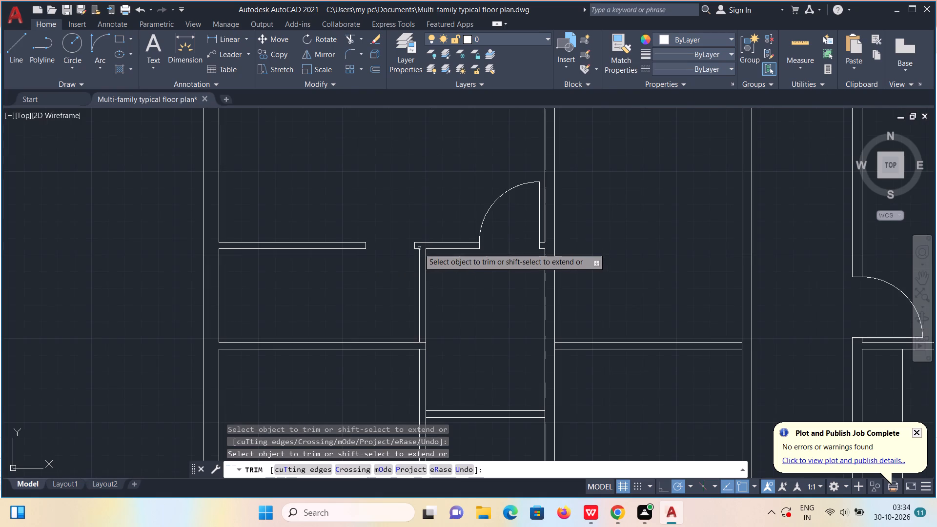
{"action": "key", "text": "Escape"}
Draw a 2'5" door leaf line straight down from the lower corner of the right jamb.
{"action": "key", "text": "l"}
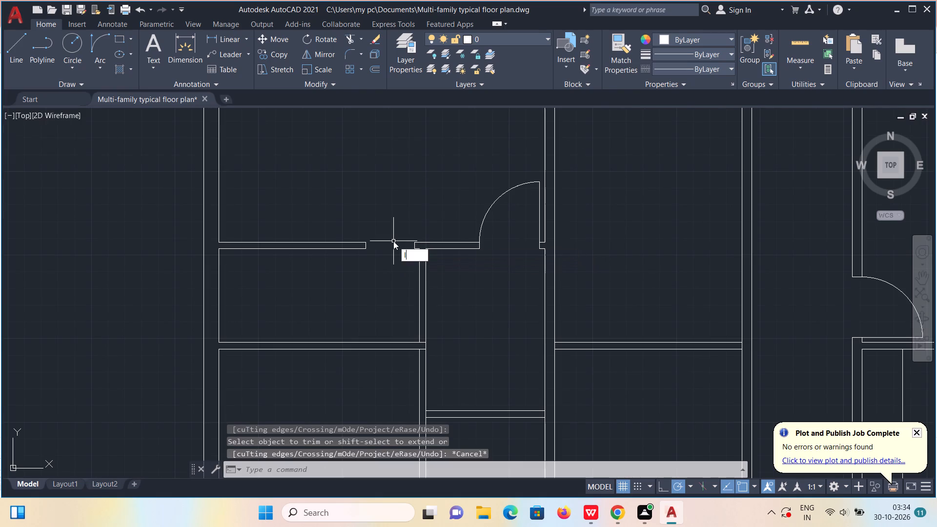
{"action": "key", "text": "Return"}
{"action": "scroll", "coordinate": [407, 243], "scroll_direction": "up", "scroll_amount": 2}
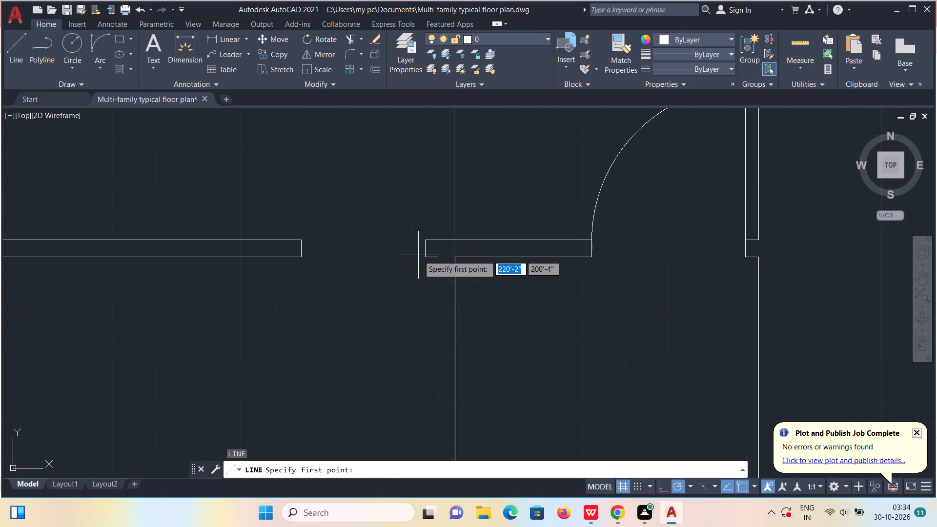
{"action": "left_click", "coordinate": [427, 256]}
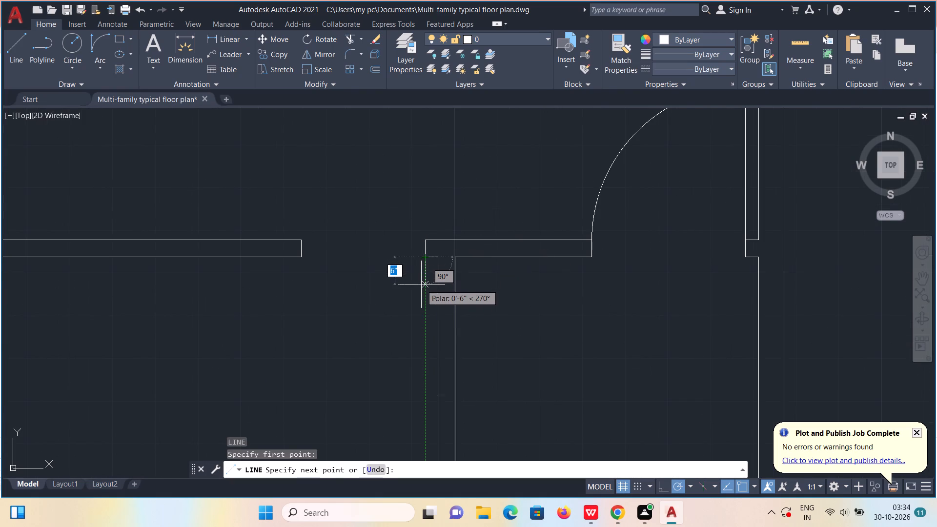
{"action": "type", "text": "2'"}
{"action": "type", "text": "5\""}
{"action": "key", "text": "Return"}
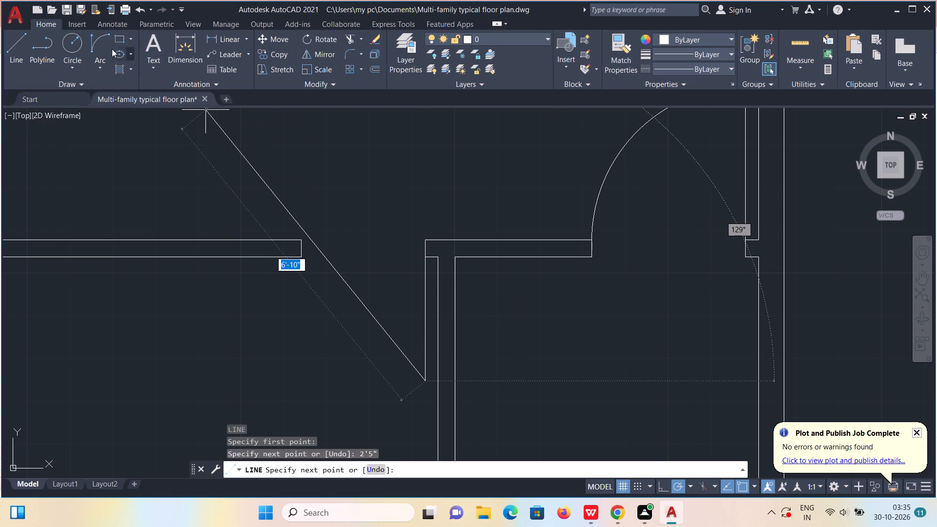
Draw the door's swing arc from the left jamb's lower corner to the bottom end of the 2'5" leaf.
{"action": "left_click", "coordinate": [92, 43]}
{"action": "left_click", "coordinate": [301, 259]}
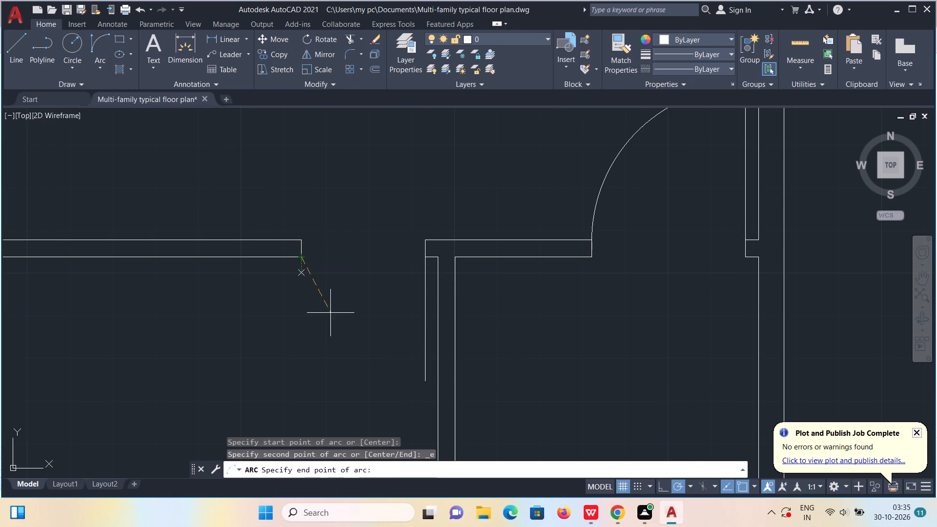
{"action": "left_click", "coordinate": [425, 382]}
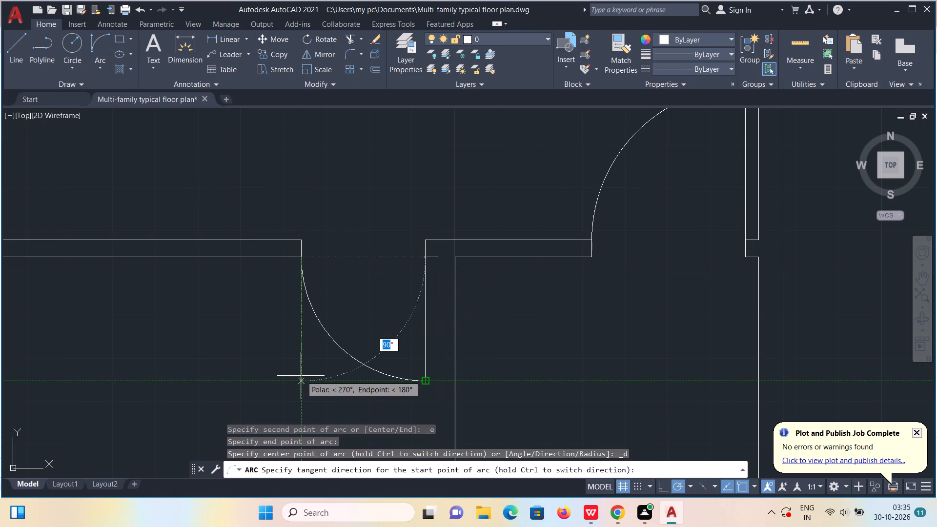
{"action": "left_click", "coordinate": [301, 376]}
Draw a line across the wall above the bottom-left narrow room, in line with the vertical wall's left face.
{"action": "scroll", "coordinate": [300, 376], "scroll_direction": "down", "scroll_amount": 2}
{"action": "middle_click_drag", "start_coordinate": [316, 361], "coordinate": [356, 223]}
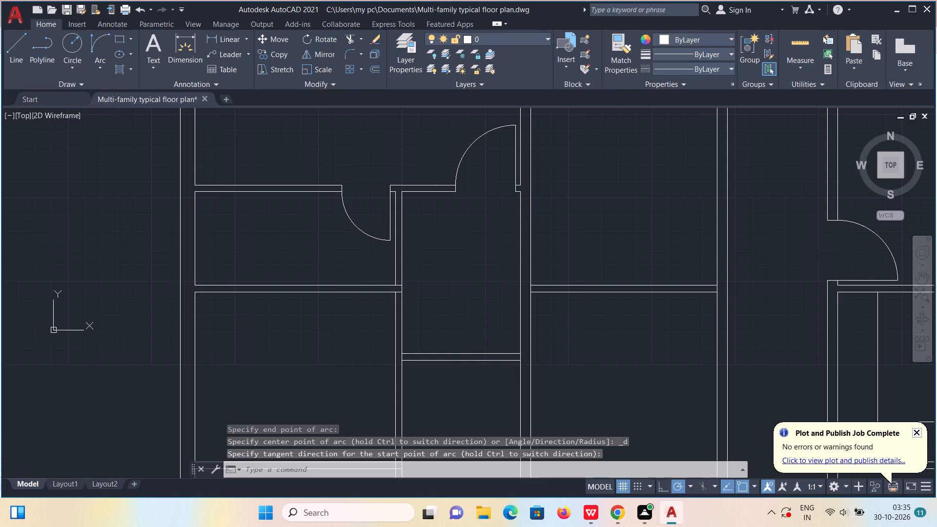
{"action": "scroll", "coordinate": [362, 256], "scroll_direction": "down", "scroll_amount": 1}
{"action": "middle_click_drag", "start_coordinate": [356, 319], "coordinate": [371, 260]}
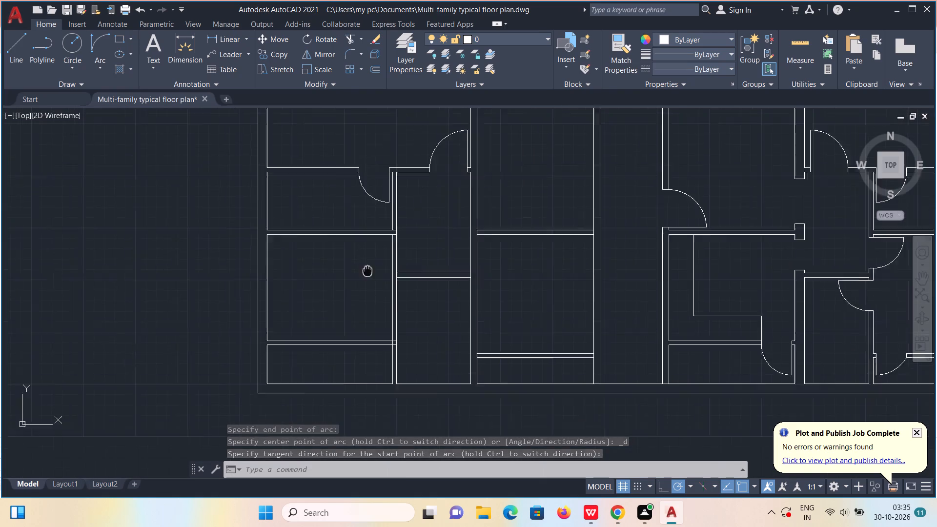
{"action": "middle_click_drag", "start_coordinate": [371, 260], "coordinate": [374, 235]}
{"action": "key", "text": "l"}
{"action": "key", "text": "Return"}
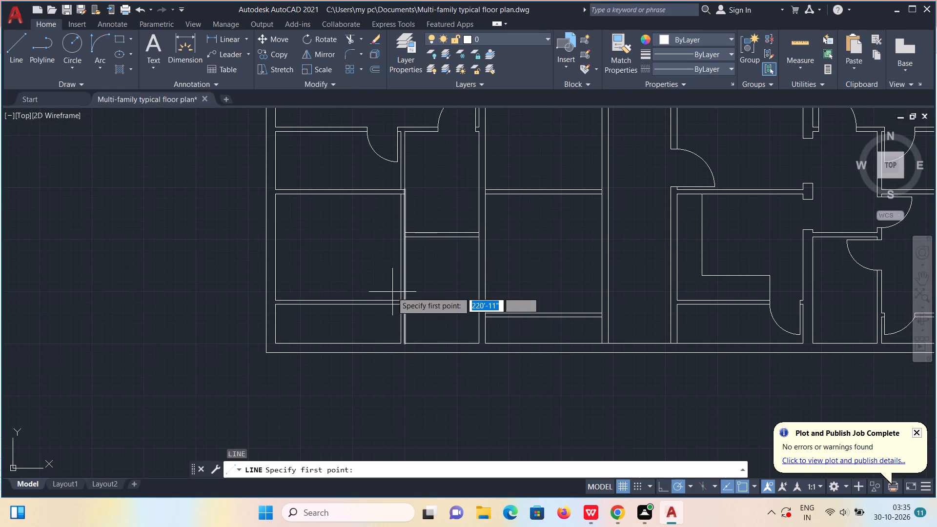
{"action": "scroll", "coordinate": [392, 292], "scroll_direction": "up", "scroll_amount": 4}
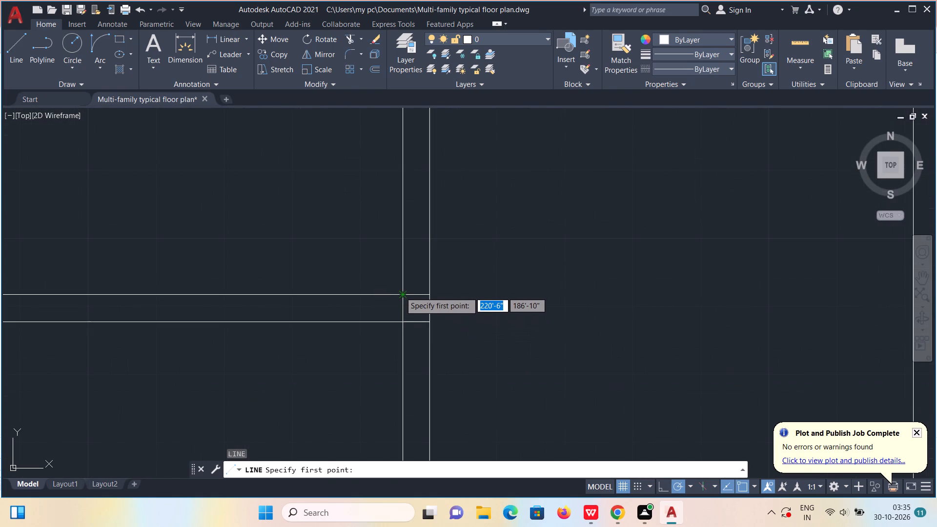
{"action": "left_click", "coordinate": [400, 293]}
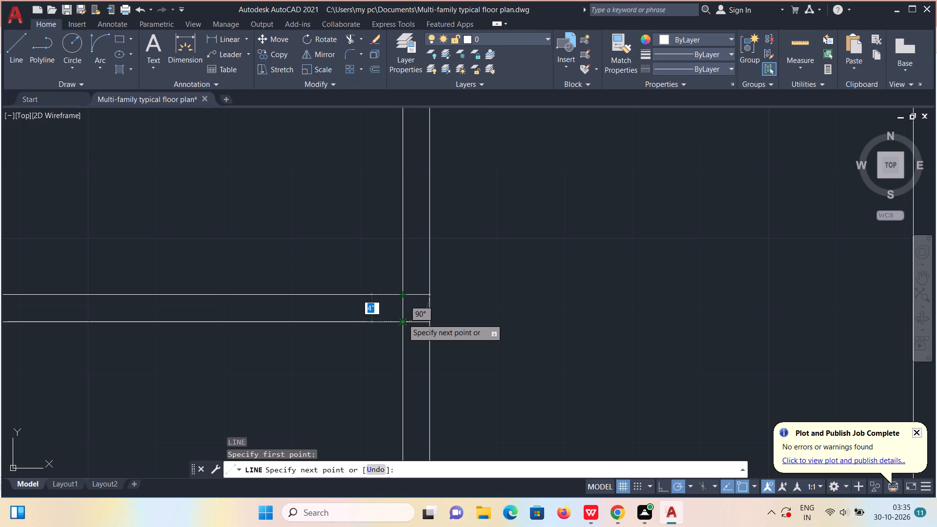
{"action": "left_click", "coordinate": [403, 319]}
{"action": "key", "text": "Escape"}
Move that line 3" to the left along the wall as the narrow room's first door jamb.
{"action": "left_click", "coordinate": [403, 311]}
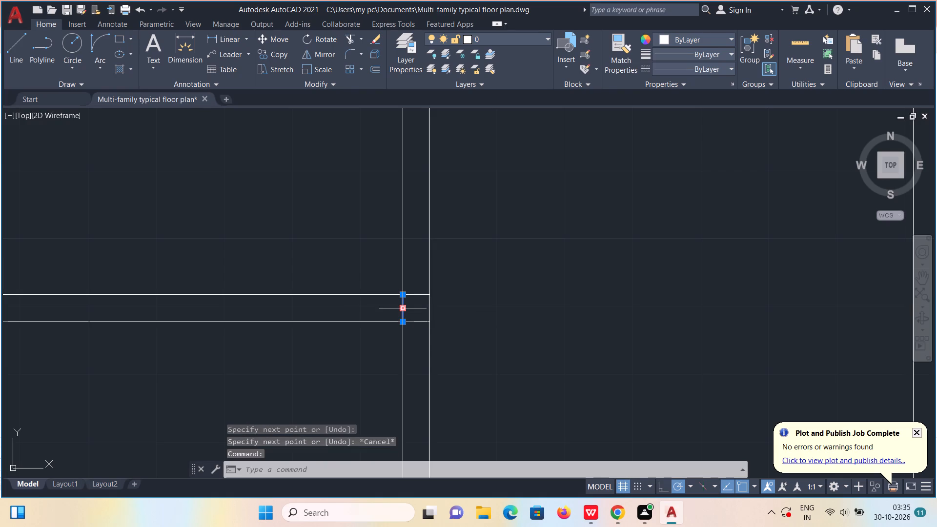
{"action": "key", "text": "m"}
{"action": "key", "text": "Return"}
{"action": "left_click", "coordinate": [403, 311]}
{"action": "type", "text": "3\""}
{"action": "key", "text": "Return"}
Copy the narrow room's jamb line 2'5" to the left to mark the opening's other side.
{"action": "left_click", "coordinate": [382, 308]}
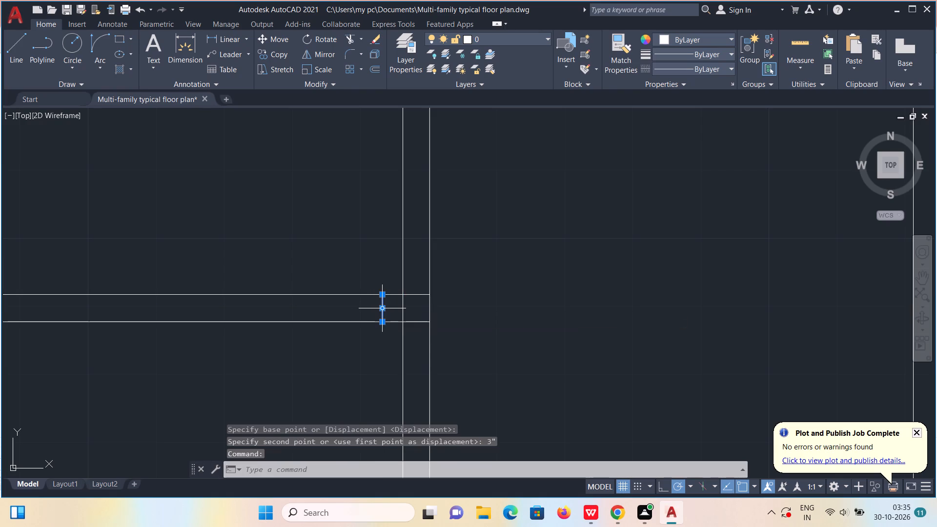
{"action": "type", "text": "co"}
{"action": "key", "text": "Return"}
{"action": "left_click", "coordinate": [382, 308]}
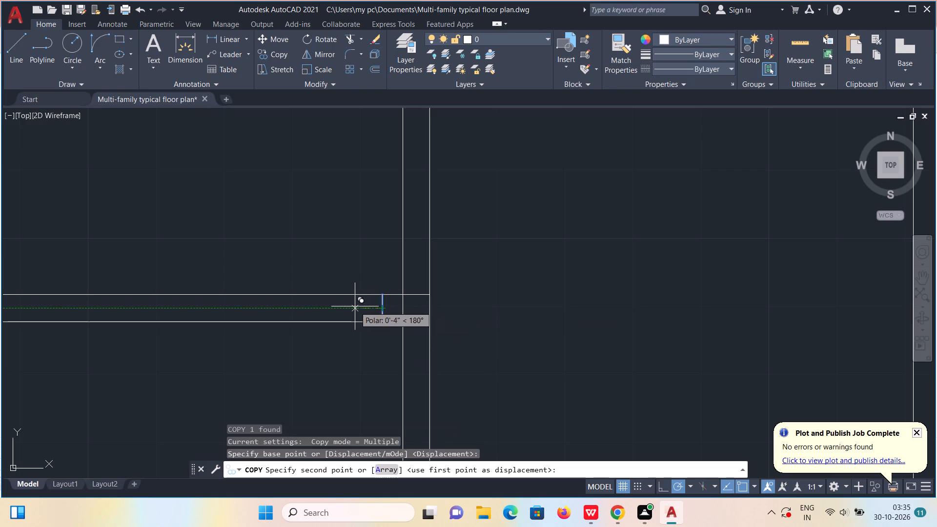
{"action": "key", "text": "2"}
{"action": "type", "text": "'5\""}
{"action": "key", "text": "Return"}
{"action": "scroll", "coordinate": [356, 306], "scroll_direction": "down", "scroll_amount": 3}
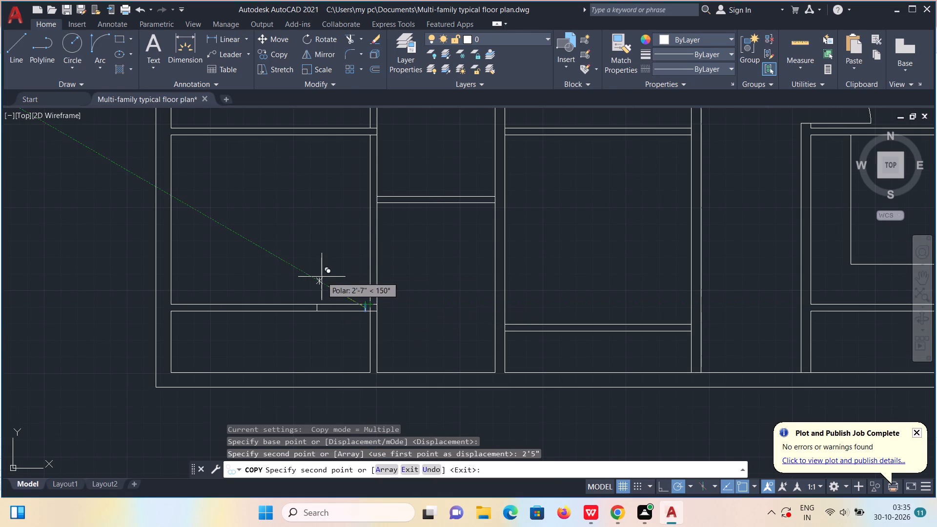
{"action": "key", "text": "Escape"}
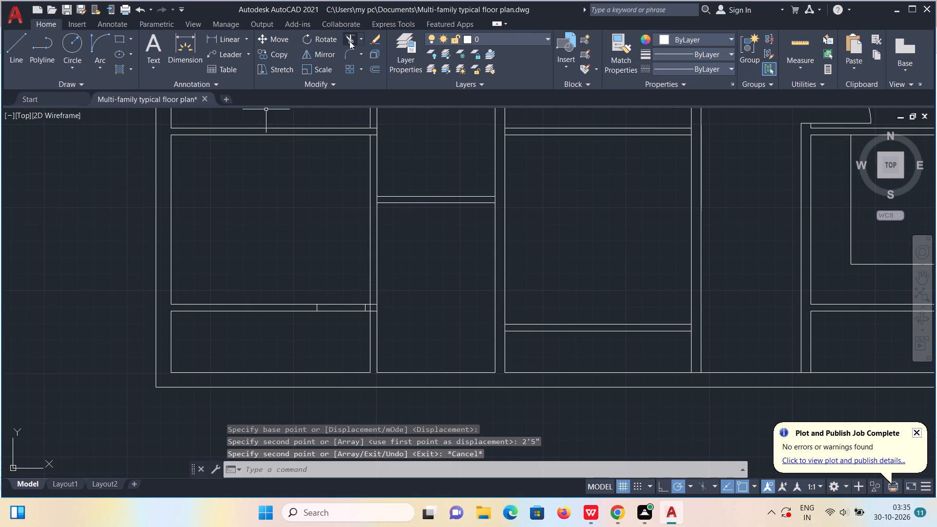
Trim the wall lines between the narrow room's jambs and the line segments crossing the vertical wall at the stub.
{"action": "left_click", "coordinate": [349, 41]}
{"action": "left_click_drag", "start_coordinate": [338, 281], "coordinate": [346, 316]}
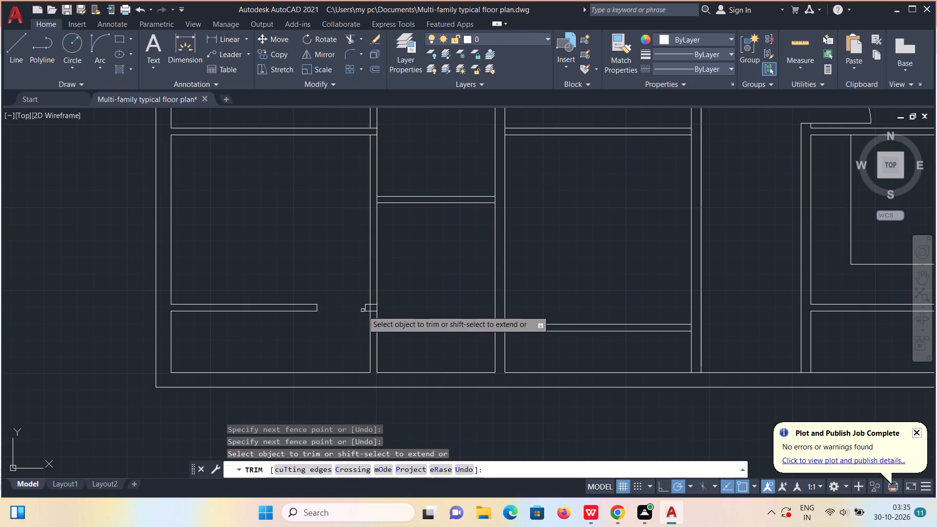
{"action": "scroll", "coordinate": [367, 310], "scroll_direction": "up", "scroll_amount": 4}
{"action": "left_click_drag", "start_coordinate": [400, 262], "coordinate": [381, 294]}
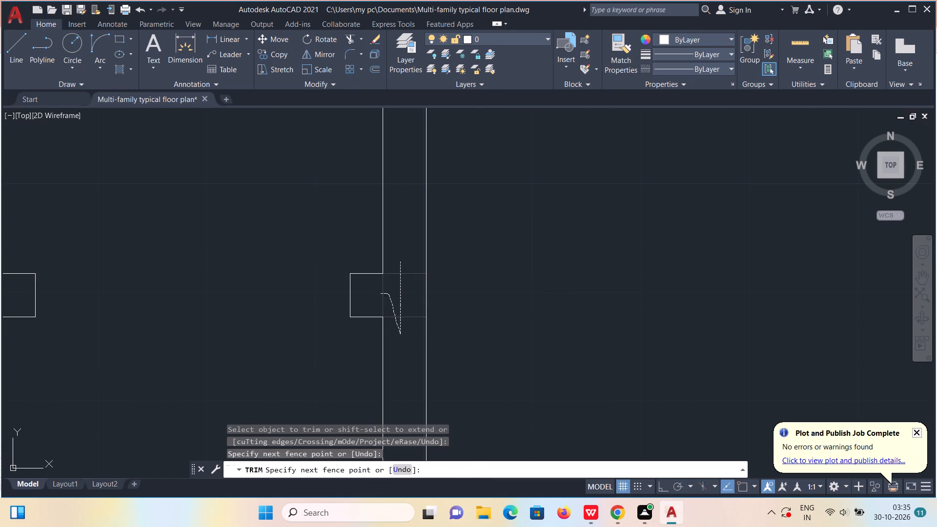
{"action": "key", "text": "Escape"}
Draw the narrow room's door leaf as a 2'5" line downward from the lower outer corner of the jamb stub.
{"action": "scroll", "coordinate": [381, 289], "scroll_direction": "down", "scroll_amount": 2}
{"action": "key", "text": "l"}
{"action": "key", "text": "Return"}
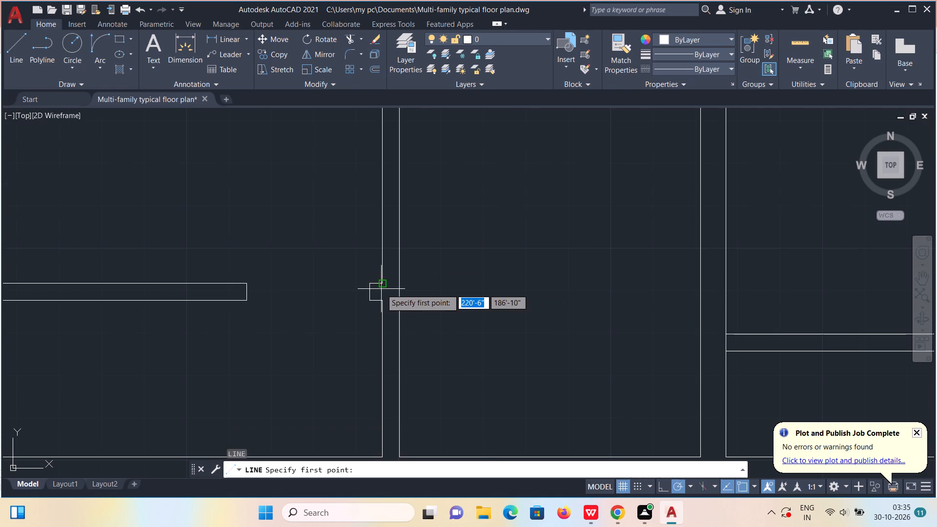
{"action": "scroll", "coordinate": [381, 289], "scroll_direction": "down", "scroll_amount": 2}
{"action": "scroll", "coordinate": [379, 299], "scroll_direction": "up", "scroll_amount": 4}
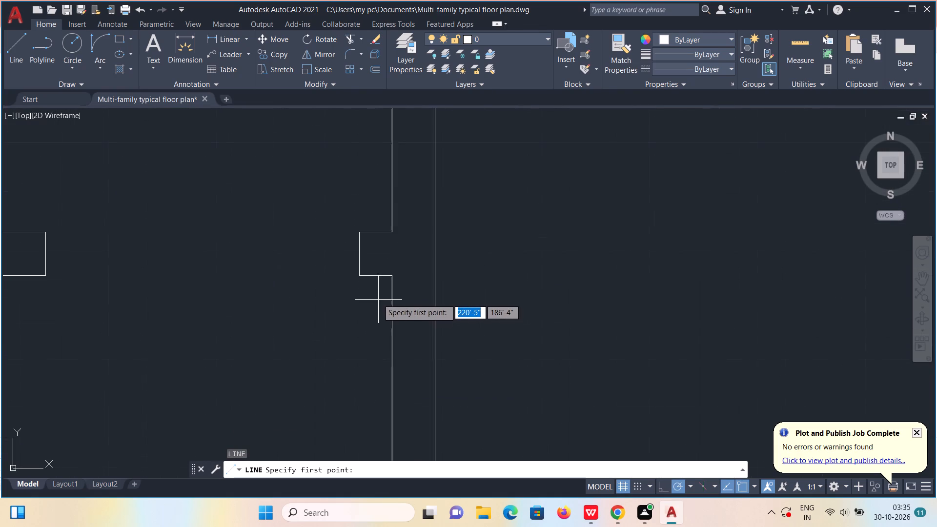
{"action": "left_click", "coordinate": [358, 273]}
{"action": "scroll", "coordinate": [358, 273], "scroll_direction": "down", "scroll_amount": 2}
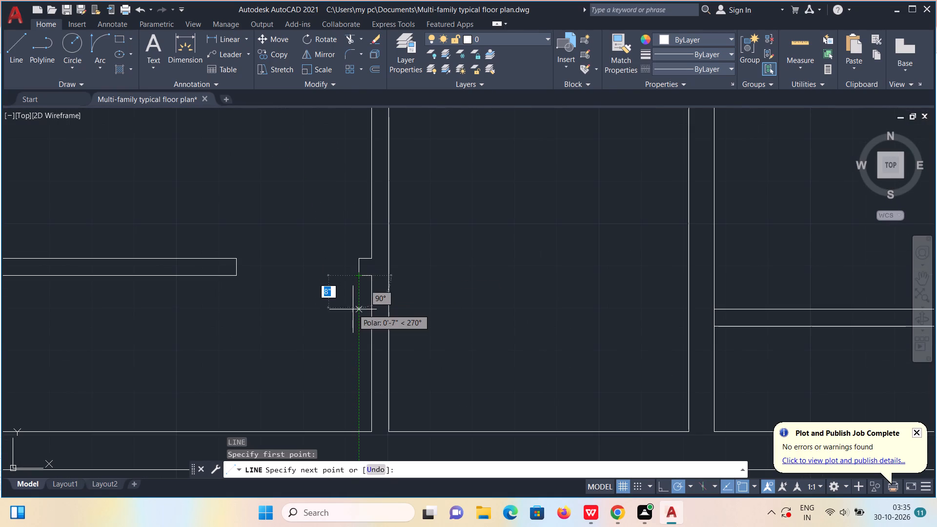
{"action": "type", "text": "2'"}
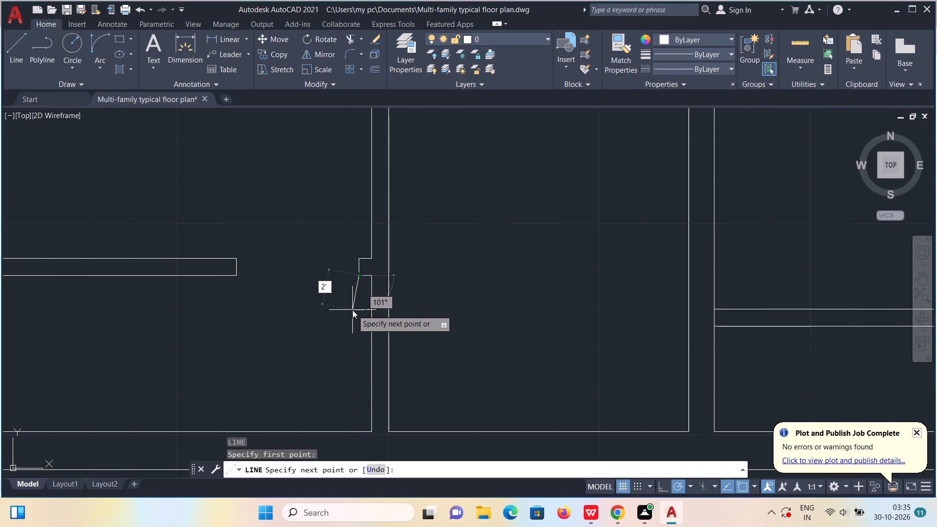
{"action": "key", "text": "ctrl+z"}
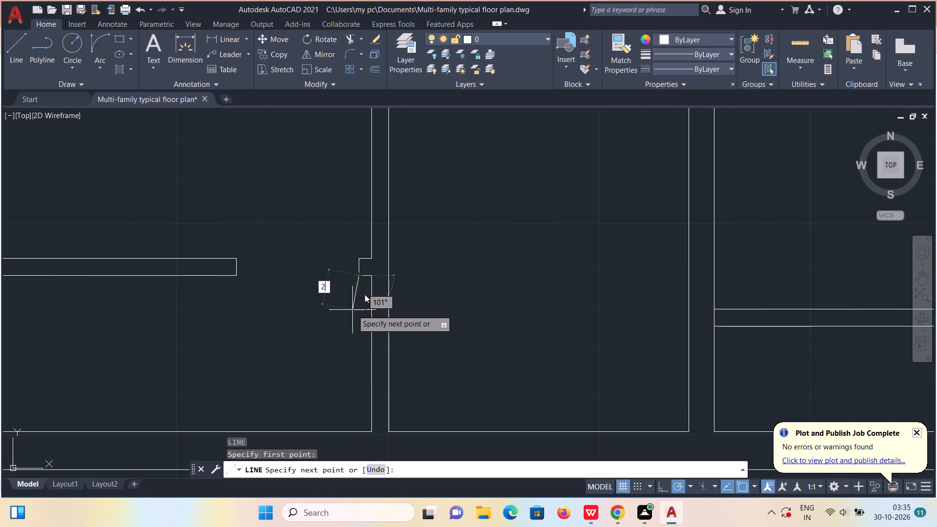
{"action": "key", "text": "Escape"}
{"action": "key", "text": "2"}
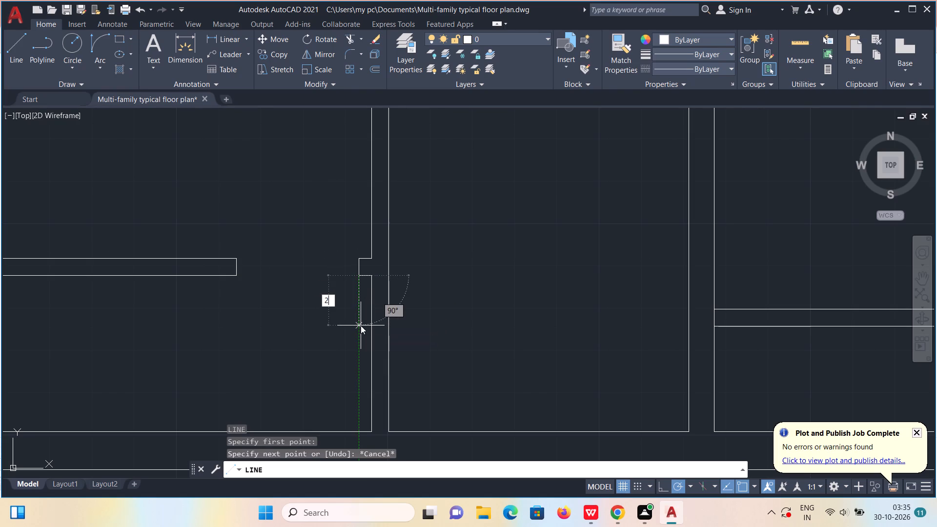
{"action": "type", "text": "'5\""}
{"action": "key", "text": "Return"}
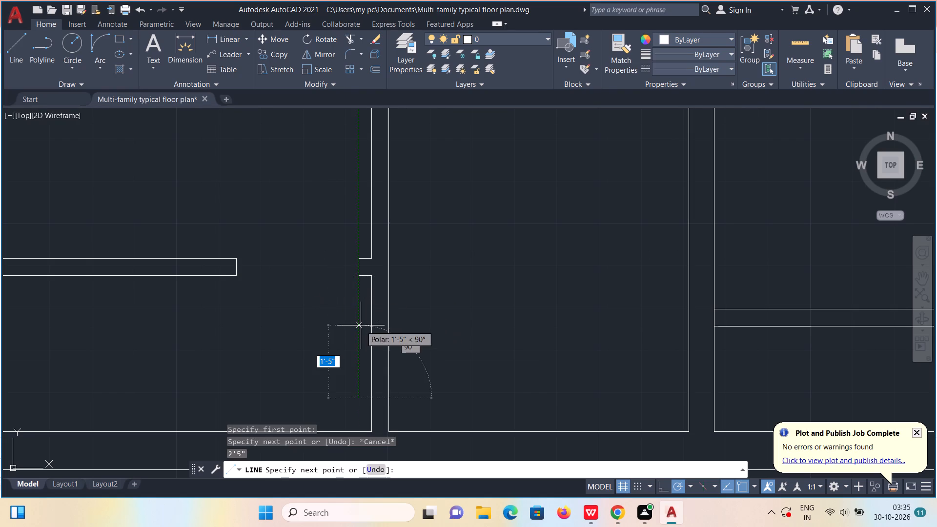
Draw the swing arc from the opposite jamb's lower corner to the leaf's free end, starting tangent downward.
{"action": "left_click", "coordinate": [96, 42]}
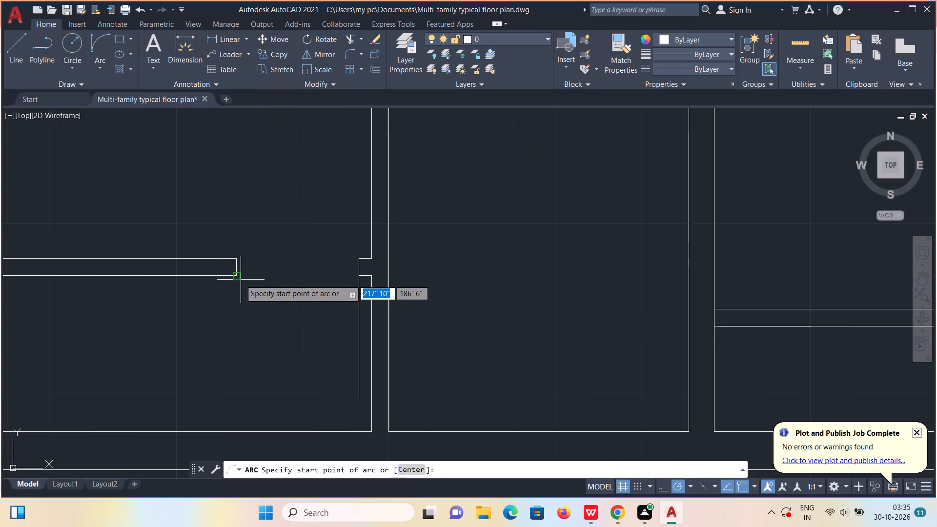
{"action": "left_click", "coordinate": [238, 278]}
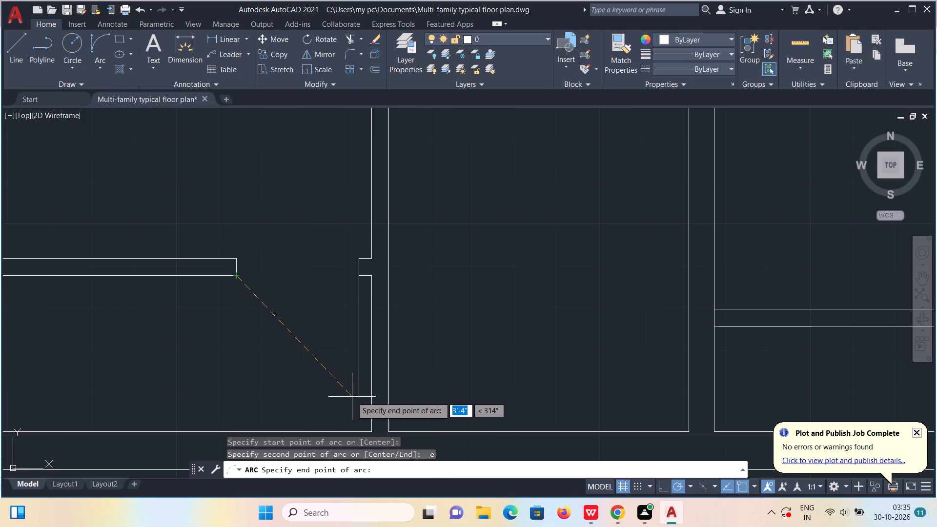
{"action": "left_click", "coordinate": [358, 397]}
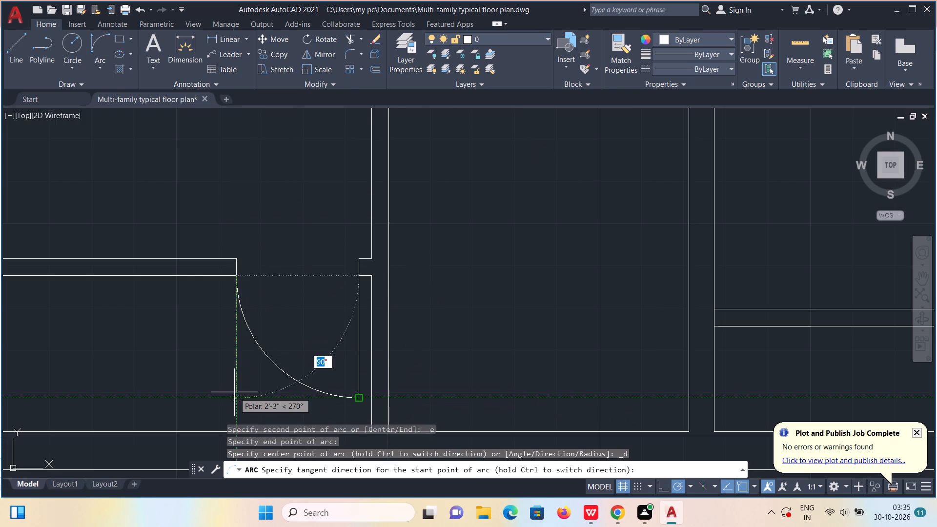
{"action": "left_click", "coordinate": [235, 394]}
Draw a line across the vertical wall between the middle rooms, in line with the lower face of the adjoining horizontal partition.
{"action": "scroll", "coordinate": [240, 395], "scroll_direction": "down", "scroll_amount": 3}
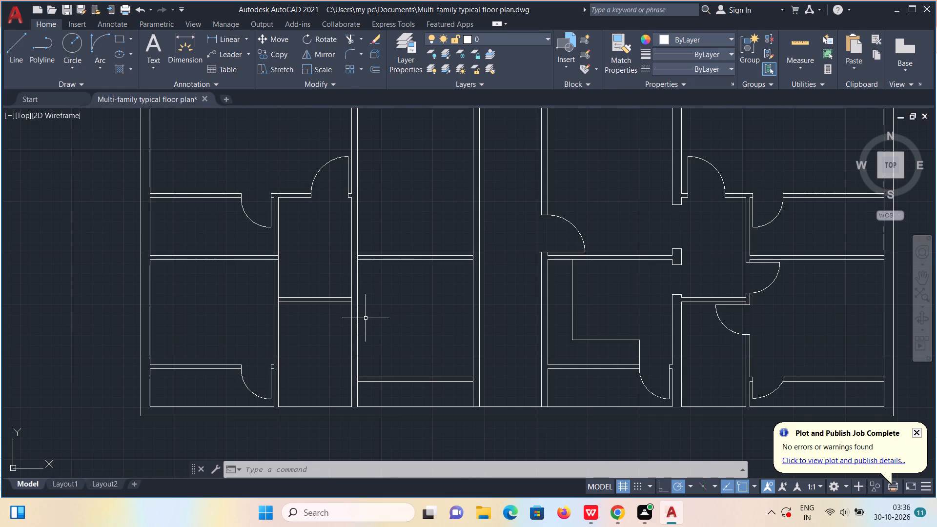
{"action": "scroll", "coordinate": [366, 318], "scroll_direction": "up", "scroll_amount": 1}
{"action": "key", "text": "l"}
{"action": "key", "text": "Return"}
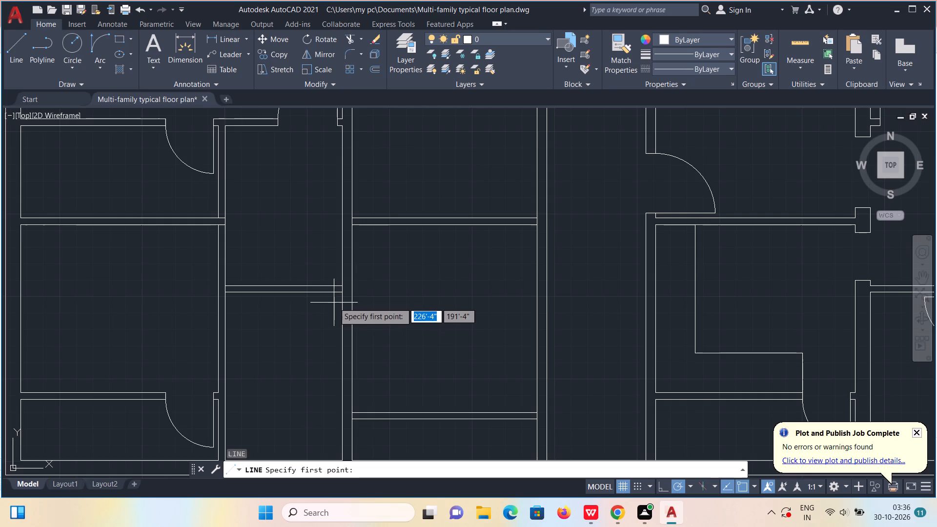
{"action": "scroll", "coordinate": [333, 296], "scroll_direction": "up", "scroll_amount": 2}
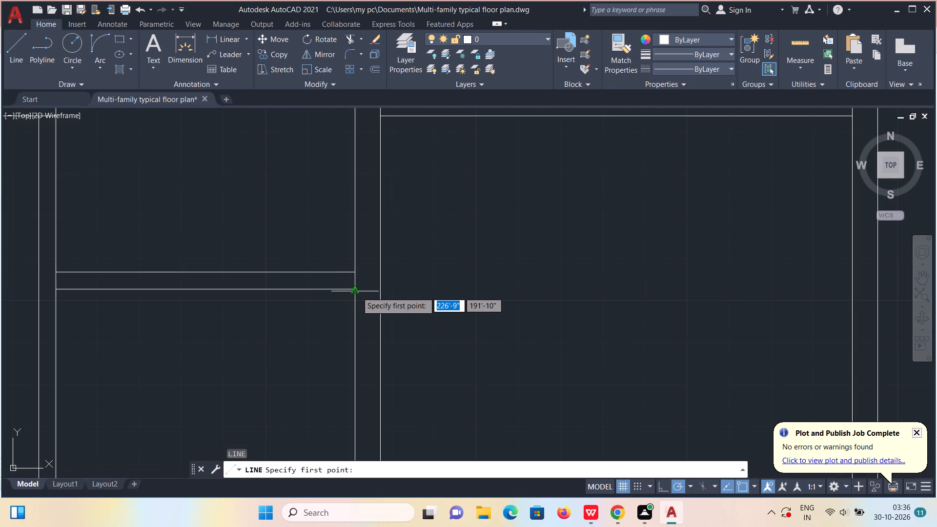
{"action": "scroll", "coordinate": [357, 288], "scroll_direction": "up", "scroll_amount": 3}
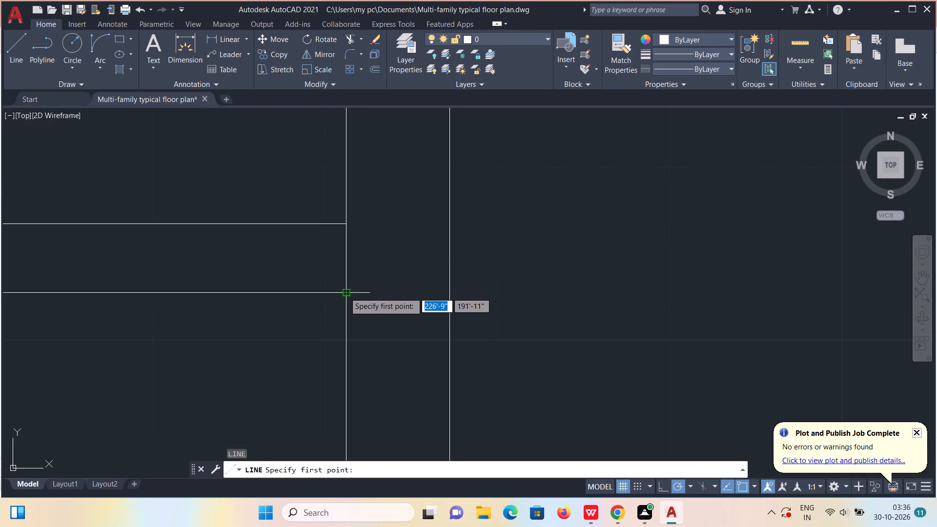
{"action": "left_click", "coordinate": [345, 292]}
{"action": "left_click", "coordinate": [450, 293]}
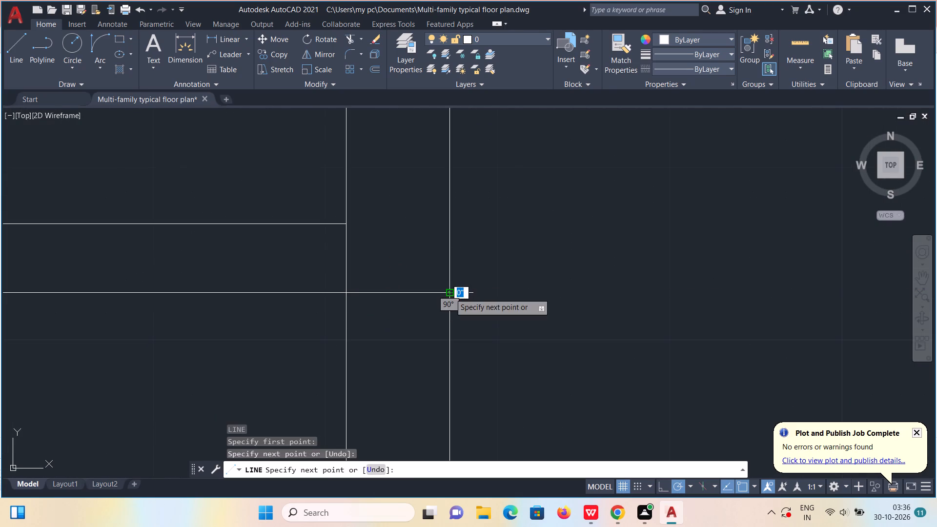
{"action": "key", "text": "Escape"}
Move that line 3" down the vertical wall as the opening's upper jamb.
{"action": "left_click", "coordinate": [404, 292]}
{"action": "key", "text": "m"}
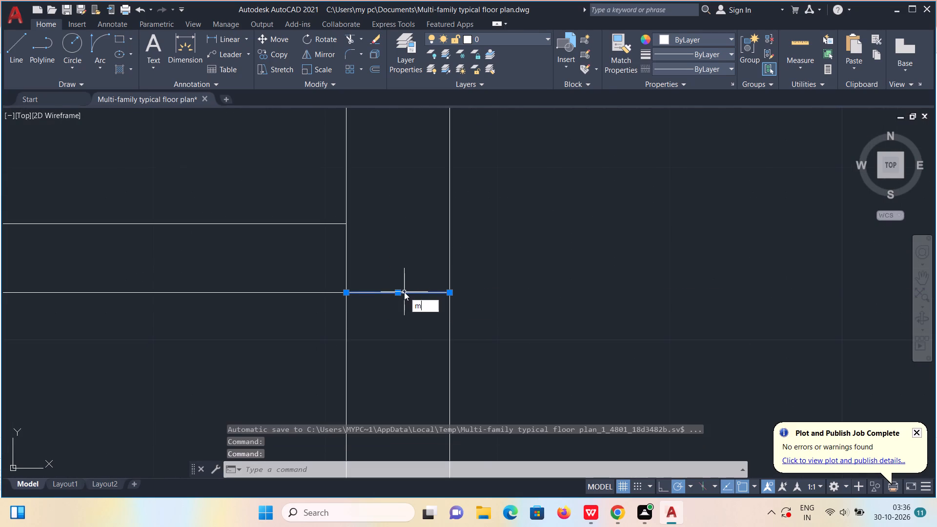
{"action": "key", "text": "Return"}
{"action": "left_click", "coordinate": [397, 293]}
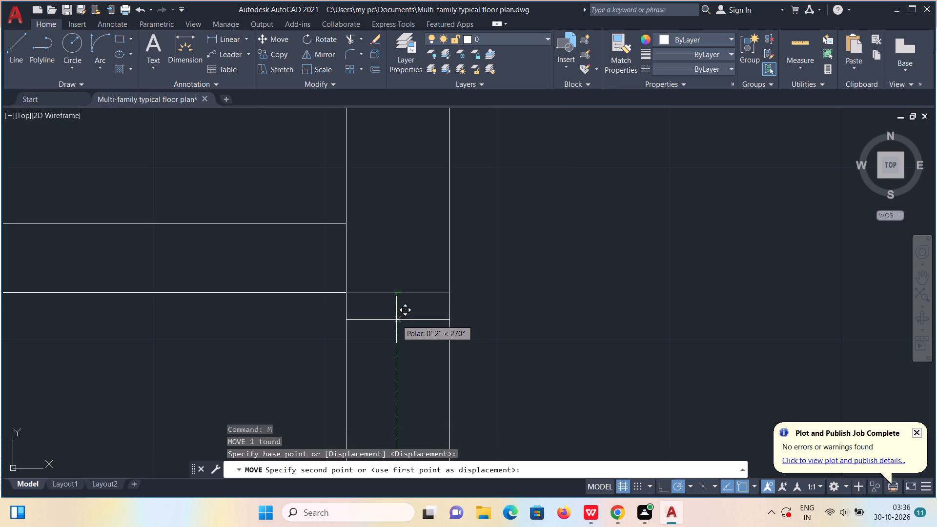
{"action": "key", "text": "3"}
{"action": "key", "text": "shift+quotedbl"}
{"action": "key", "text": "Return"}
Copy the upper jamb line 3' down the wall to mark the opening's other side.
{"action": "scroll", "coordinate": [400, 320], "scroll_direction": "down", "scroll_amount": 2}
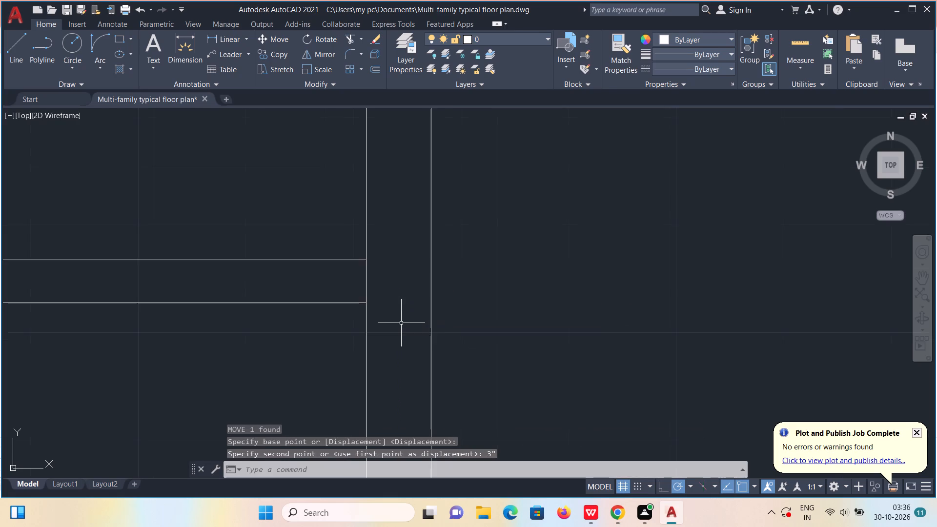
{"action": "middle_click_drag", "start_coordinate": [401, 323], "coordinate": [429, 227]}
{"action": "left_click", "coordinate": [429, 236]}
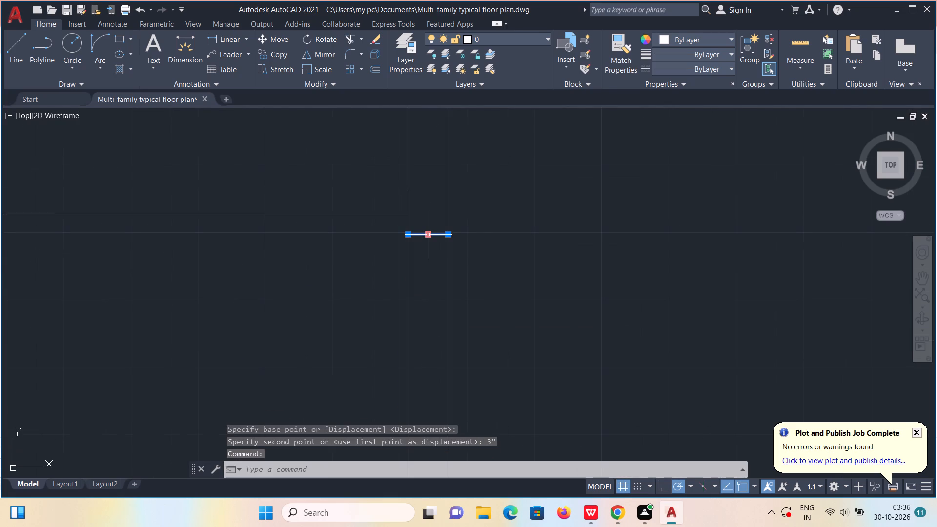
{"action": "type", "text": "co"}
{"action": "key", "text": "Return"}
{"action": "left_click", "coordinate": [429, 236]}
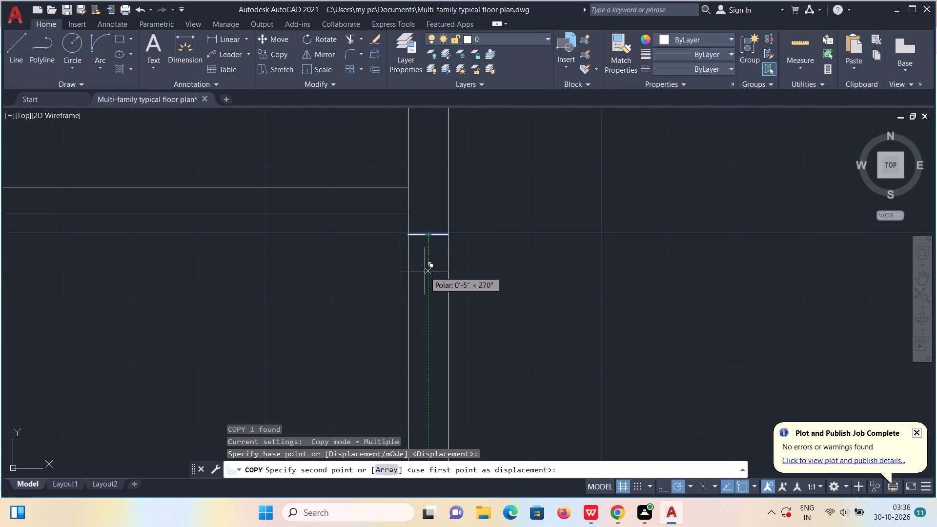
{"action": "type", "text": "3'"}
{"action": "key", "text": "Return"}
Trim the vertical wall's lines between the two jambs and the segments crossing both ends of the horizontal partition.
{"action": "scroll", "coordinate": [425, 275], "scroll_direction": "down", "scroll_amount": 2}
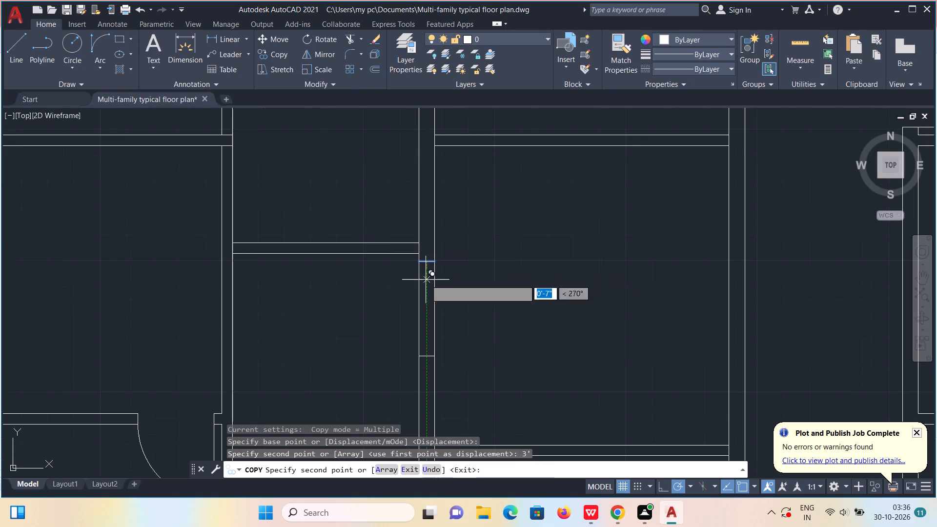
{"action": "left_click", "coordinate": [350, 38]}
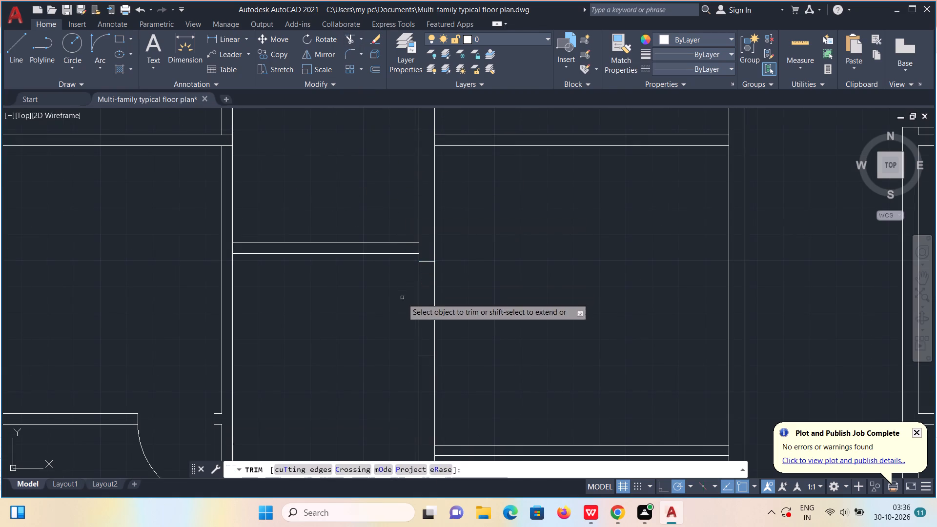
{"action": "left_click_drag", "start_coordinate": [402, 298], "coordinate": [444, 304]}
{"action": "scroll", "coordinate": [433, 239], "scroll_direction": "up", "scroll_amount": 3}
{"action": "left_click_drag", "start_coordinate": [369, 270], "coordinate": [401, 271]}
{"action": "scroll", "coordinate": [407, 269], "scroll_direction": "down", "scroll_amount": 4}
{"action": "scroll", "coordinate": [286, 272], "scroll_direction": "up", "scroll_amount": 4}
{"action": "left_click_drag", "start_coordinate": [285, 269], "coordinate": [317, 268]}
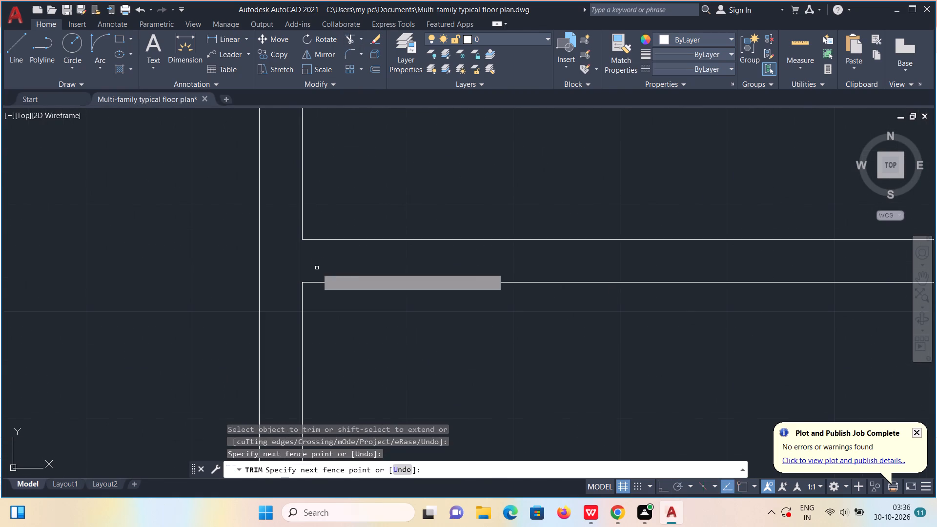
{"action": "scroll", "coordinate": [317, 268], "scroll_direction": "down", "scroll_amount": 4}
{"action": "key", "text": "Escape"}
Draw a 3' door leaf line to the left from the upper jamb's left corner.
{"action": "key", "text": "l"}
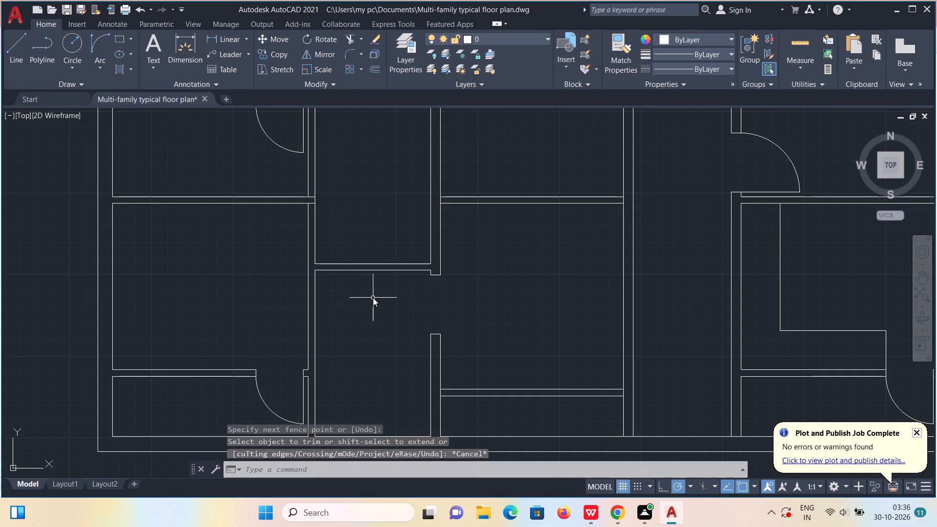
{"action": "key", "text": "Return"}
{"action": "scroll", "coordinate": [412, 282], "scroll_direction": "up", "scroll_amount": 3}
{"action": "left_click", "coordinate": [486, 253]}
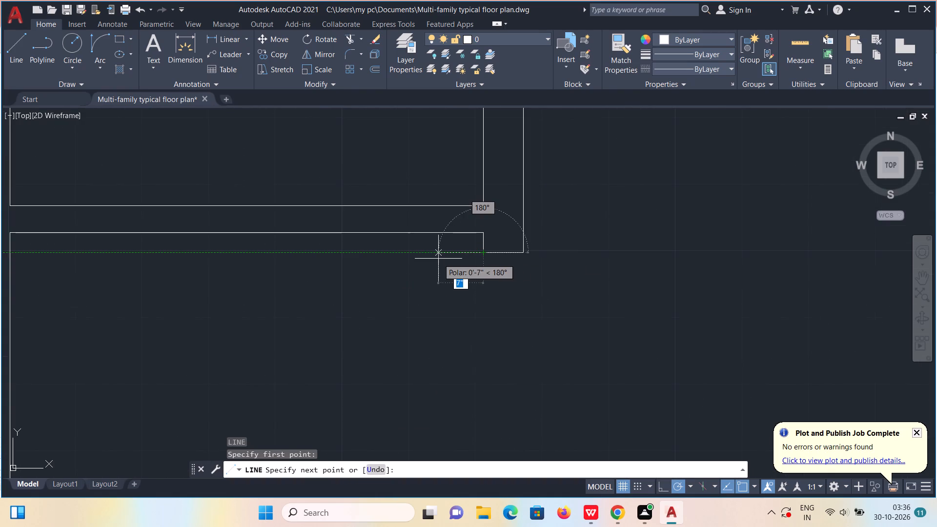
{"action": "type", "text": "3'"}
{"action": "key", "text": "Return"}
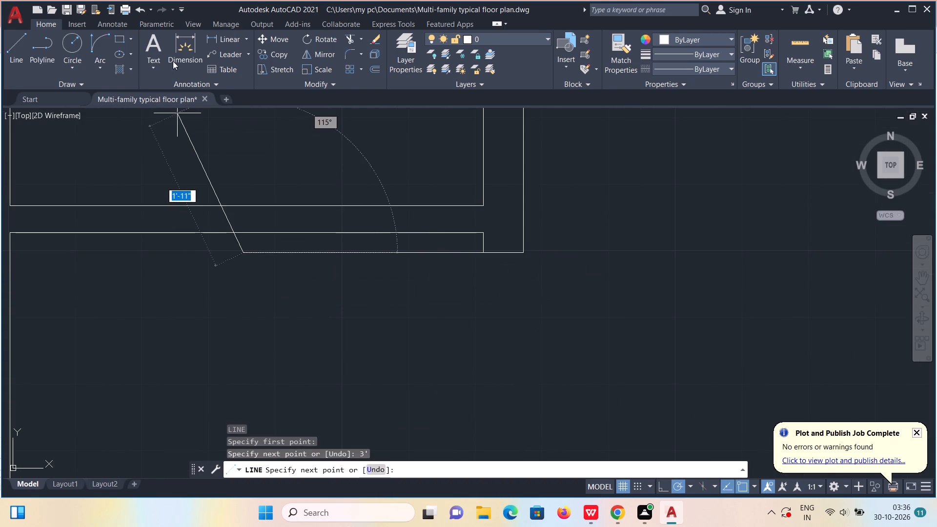
Draw the swing arc from the 3' leaf's free end to the lower jamb's left corner, starting tangent downward.
{"action": "left_click", "coordinate": [102, 44]}
{"action": "left_click", "coordinate": [243, 254]}
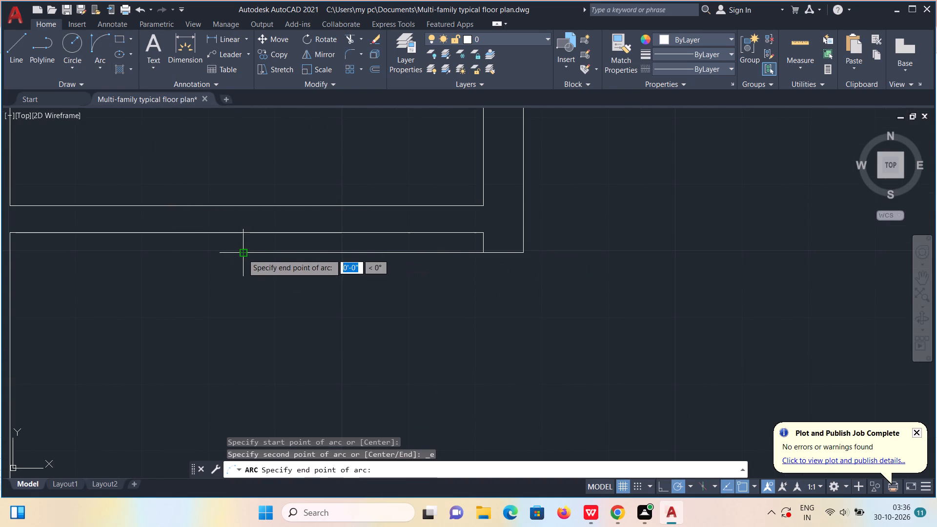
{"action": "scroll", "coordinate": [270, 271], "scroll_direction": "down", "scroll_amount": 3}
{"action": "scroll", "coordinate": [351, 375], "scroll_direction": "up", "scroll_amount": 3}
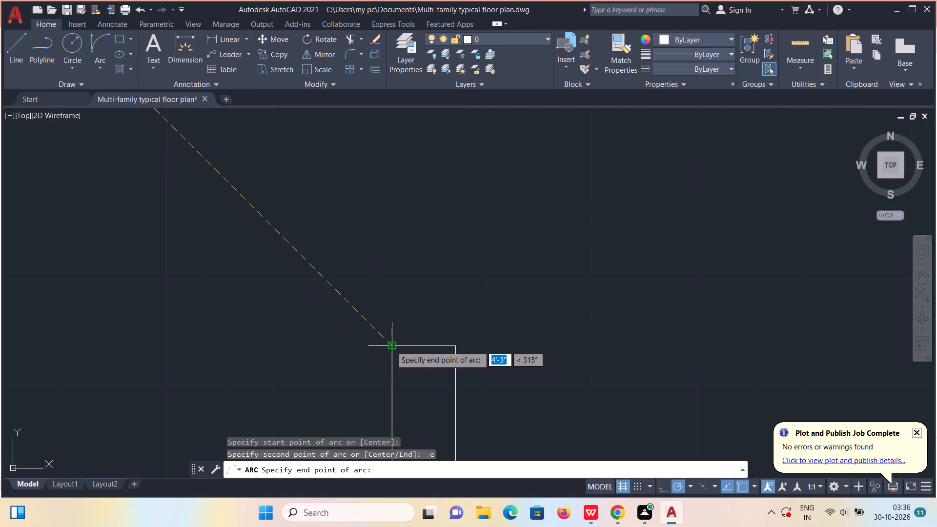
{"action": "left_click", "coordinate": [391, 346]}
{"action": "scroll", "coordinate": [391, 346], "scroll_direction": "down", "scroll_amount": 3}
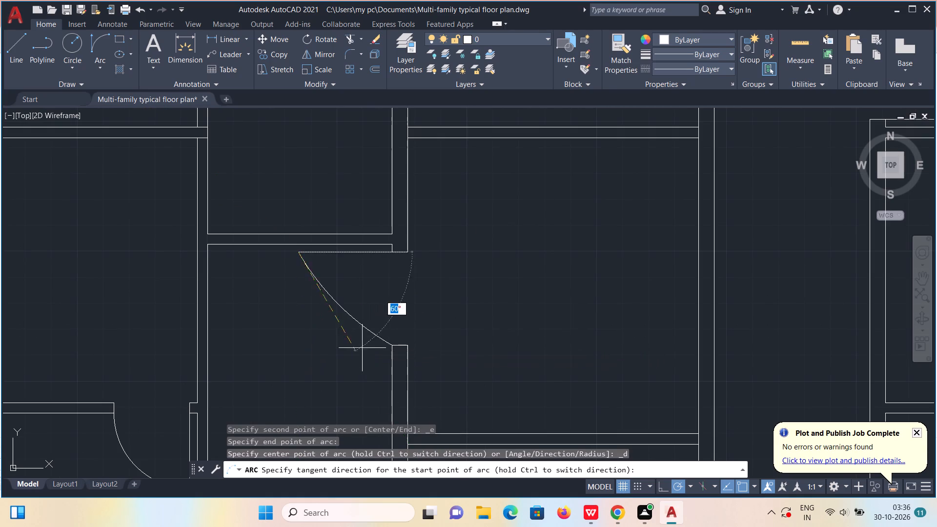
{"action": "left_click", "coordinate": [297, 345]}
Draw a line across the left end of the lower horizontal partition, along the vertical wall's right face.
{"action": "scroll", "coordinate": [297, 346], "scroll_direction": "down", "scroll_amount": 1}
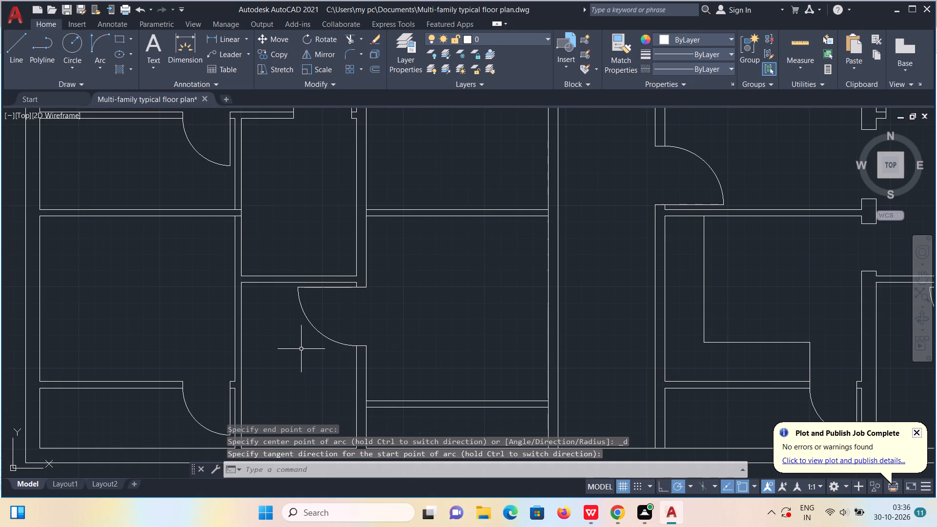
{"action": "middle_click_drag", "start_coordinate": [374, 390], "coordinate": [372, 270]}
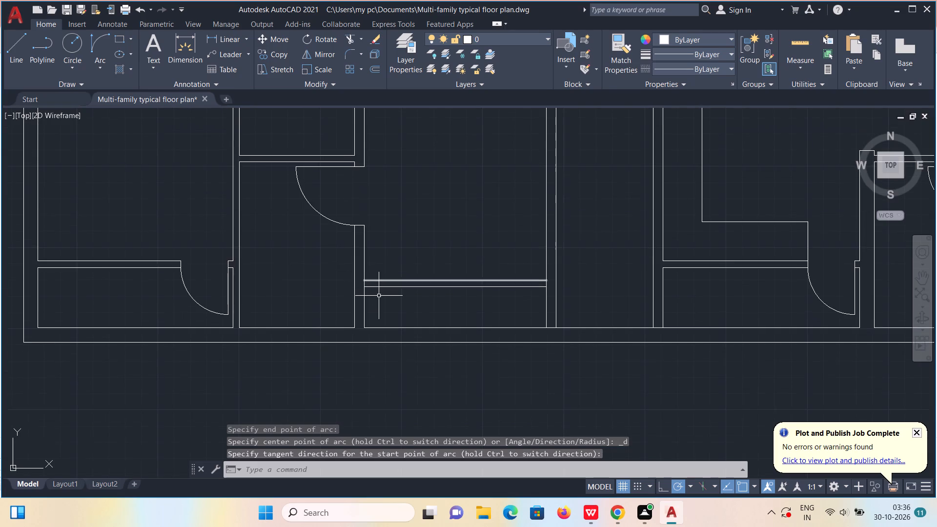
{"action": "scroll", "coordinate": [379, 296], "scroll_direction": "up", "scroll_amount": 1}
{"action": "key", "text": "l"}
{"action": "key", "text": "Return"}
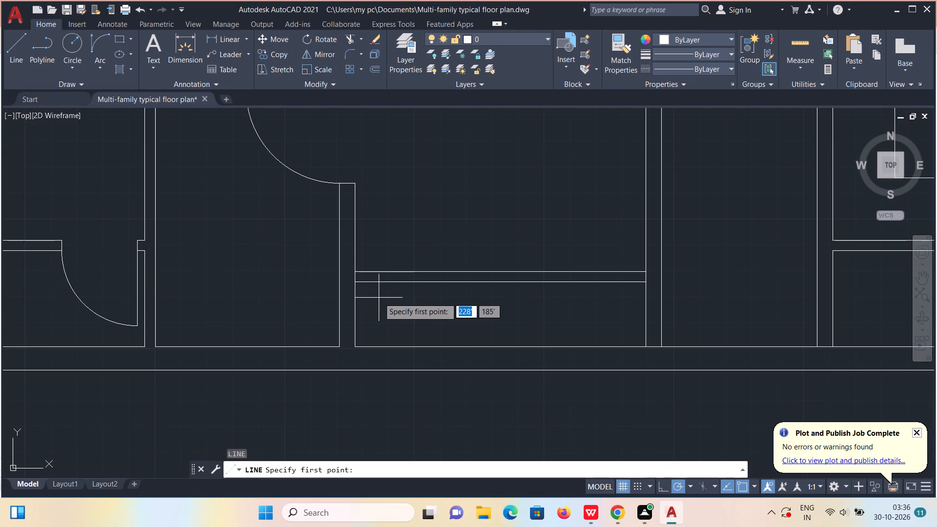
{"action": "scroll", "coordinate": [379, 298], "scroll_direction": "up", "scroll_amount": 2}
{"action": "left_click", "coordinate": [317, 232]}
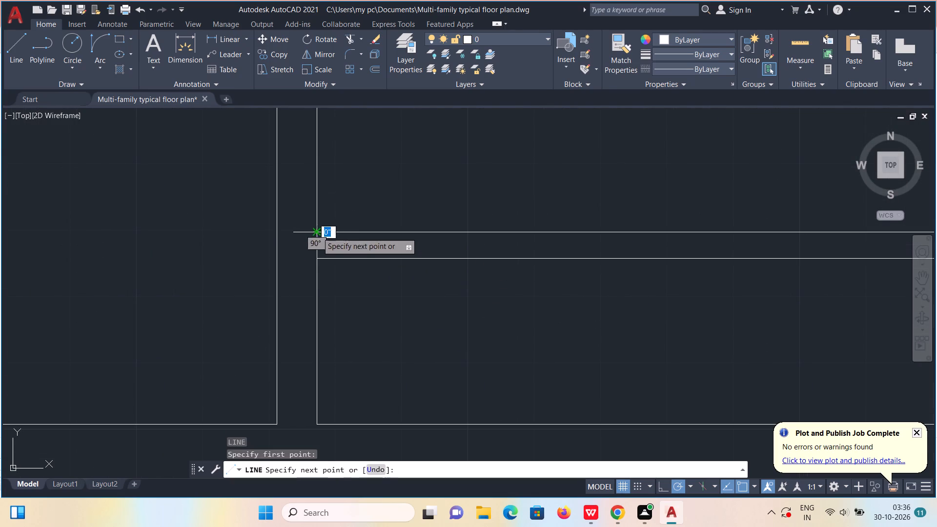
{"action": "left_click", "coordinate": [316, 257]}
{"action": "key", "text": "Escape"}
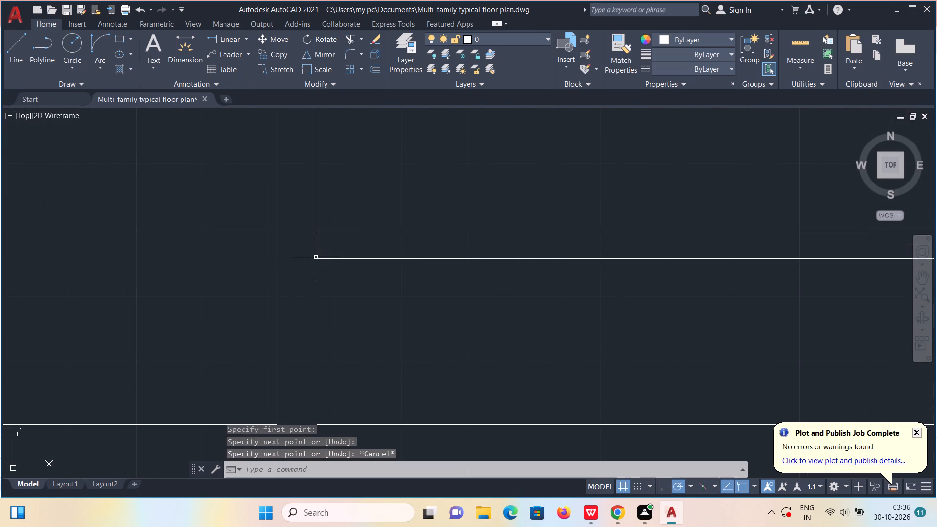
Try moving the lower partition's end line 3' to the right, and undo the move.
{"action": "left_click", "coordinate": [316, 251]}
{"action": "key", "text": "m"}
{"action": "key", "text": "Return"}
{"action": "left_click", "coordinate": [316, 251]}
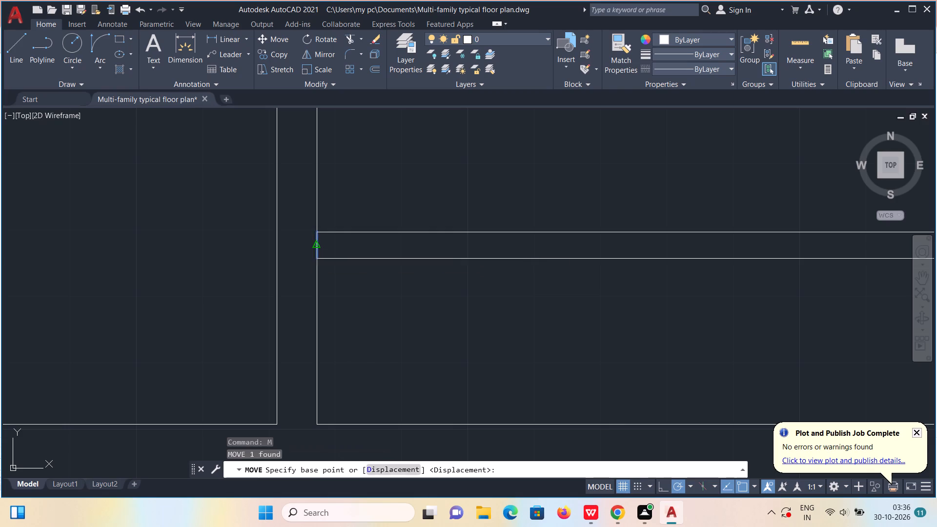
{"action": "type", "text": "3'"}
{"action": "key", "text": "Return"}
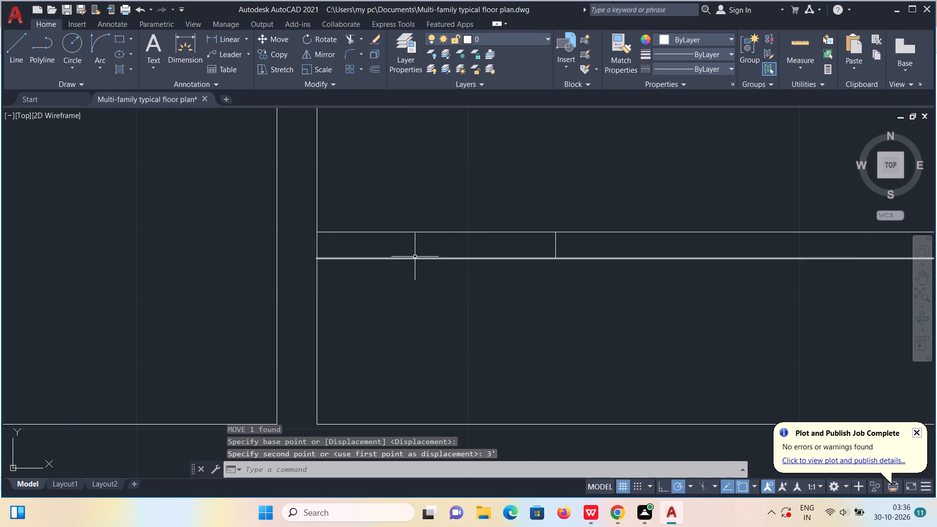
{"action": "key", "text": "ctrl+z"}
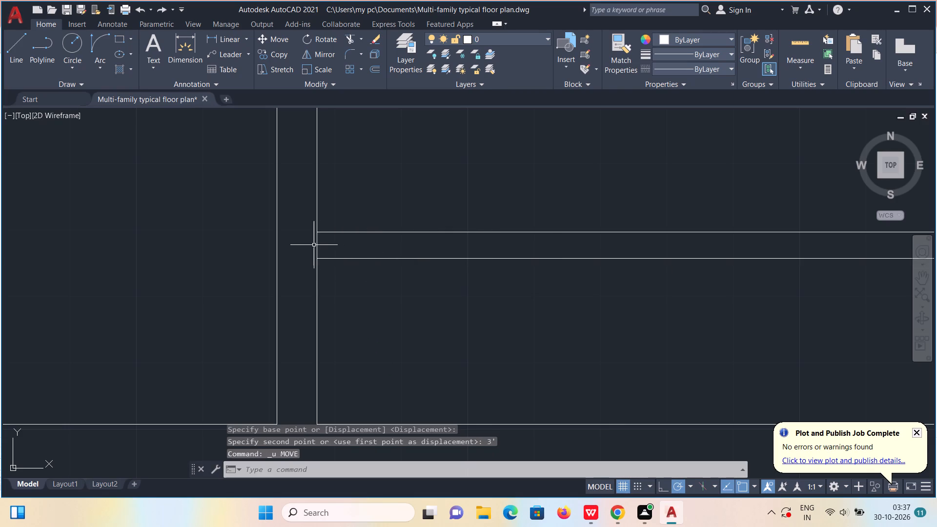
Move the lower partition's left end line 3" to the right, away from the vertical wall.
{"action": "left_click", "coordinate": [317, 245]}
{"action": "key", "text": "m"}
{"action": "key", "text": "Return"}
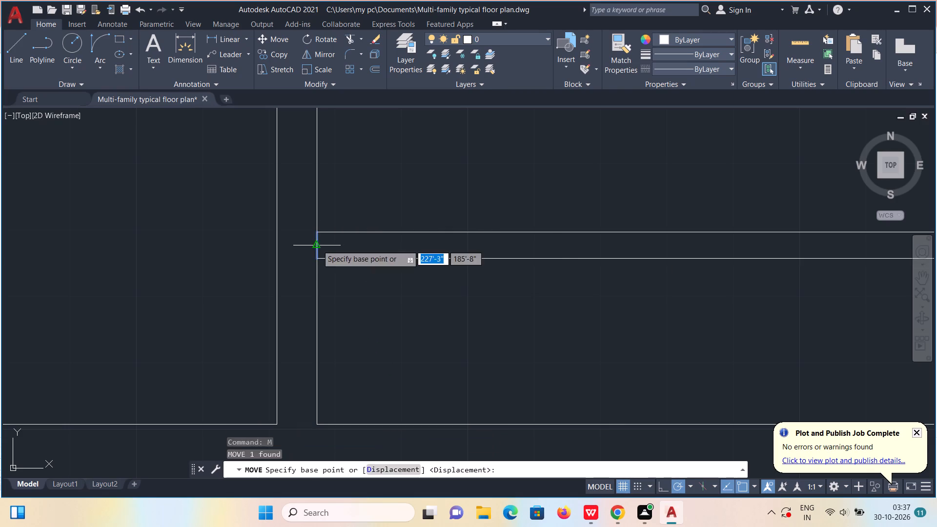
{"action": "left_click", "coordinate": [317, 245]}
{"action": "type", "text": "3\""}
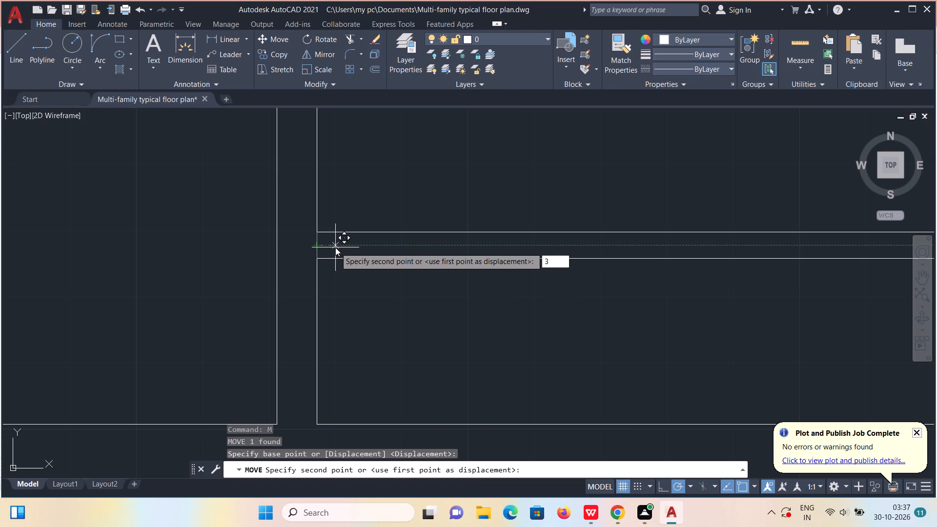
{"action": "key", "text": "Return"}
Copy the jamb line 1'5" to the right along the lower partition.
{"action": "left_click", "coordinate": [335, 247]}
{"action": "type", "text": "co"}
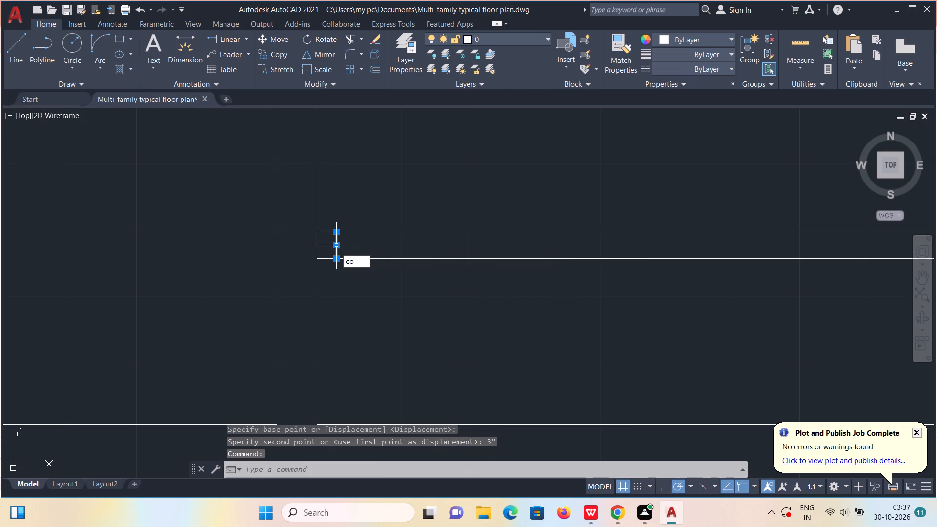
{"action": "key", "text": "Return"}
{"action": "left_click", "coordinate": [335, 247]}
{"action": "type", "text": "1'5\""}
{"action": "key", "text": "Return"}
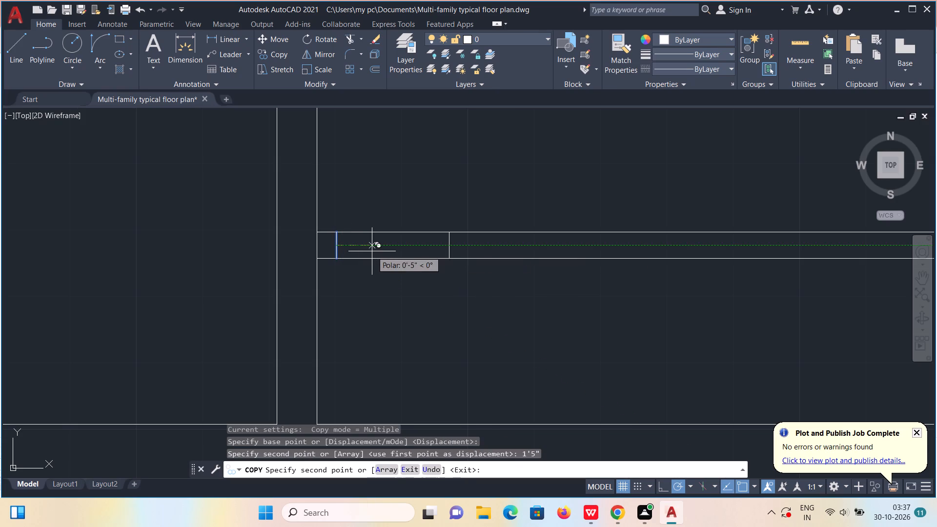
Trim both partition lines between the two jambs and the vertical wall's segment crossing the short stub on the left.
{"action": "left_click", "coordinate": [346, 37]}
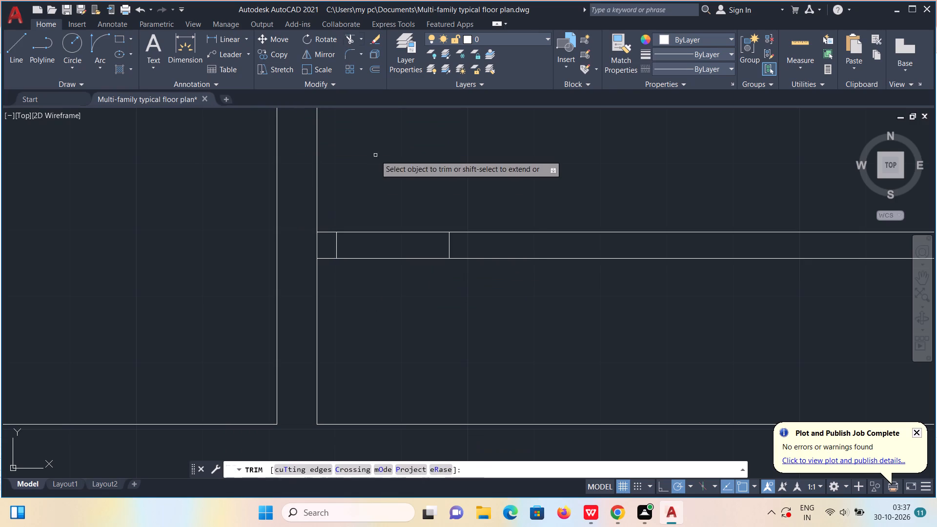
{"action": "left_click_drag", "start_coordinate": [381, 176], "coordinate": [404, 297]}
{"action": "left_click_drag", "start_coordinate": [328, 243], "coordinate": [312, 243]}
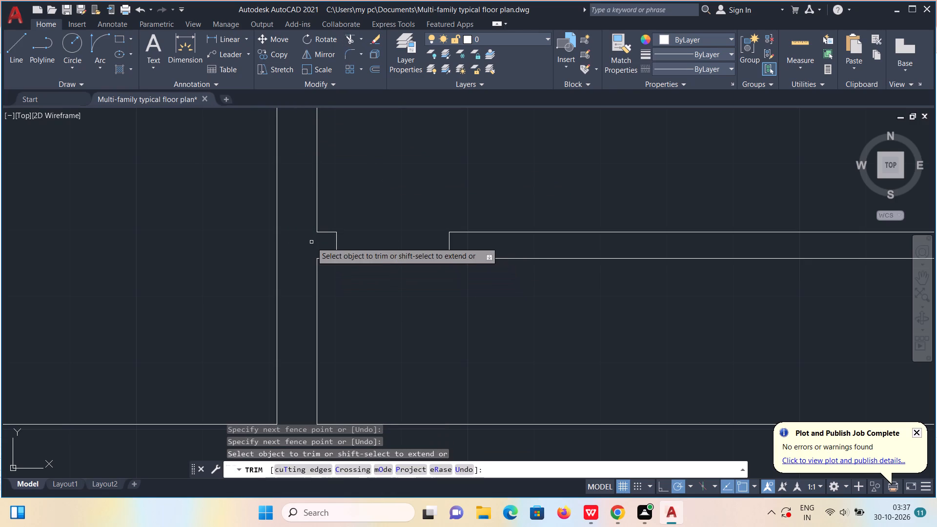
{"action": "key", "text": "Escape"}
Draw a 1'5" door leaf line straight down from the left jamb's lower corner.
{"action": "key", "text": "l"}
{"action": "key", "text": "Return"}
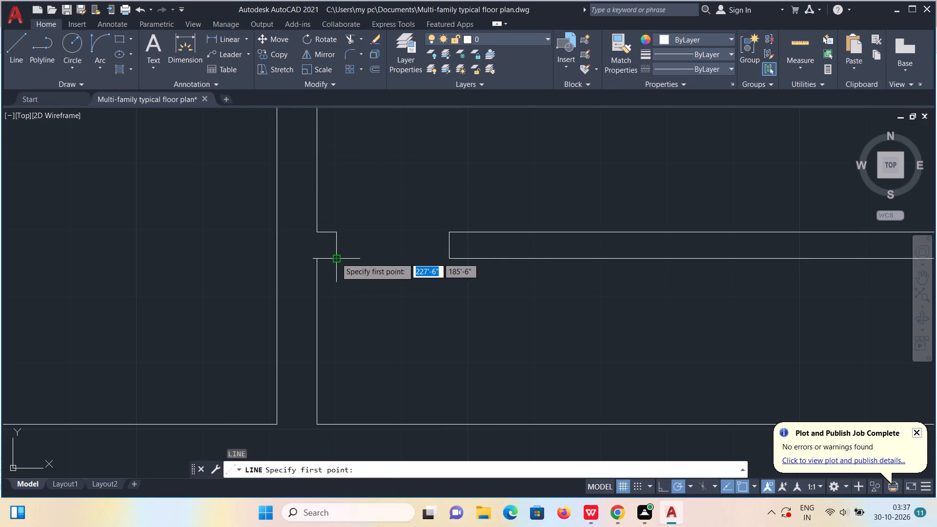
{"action": "left_click", "coordinate": [336, 258]}
{"action": "type", "text": "1'5\""}
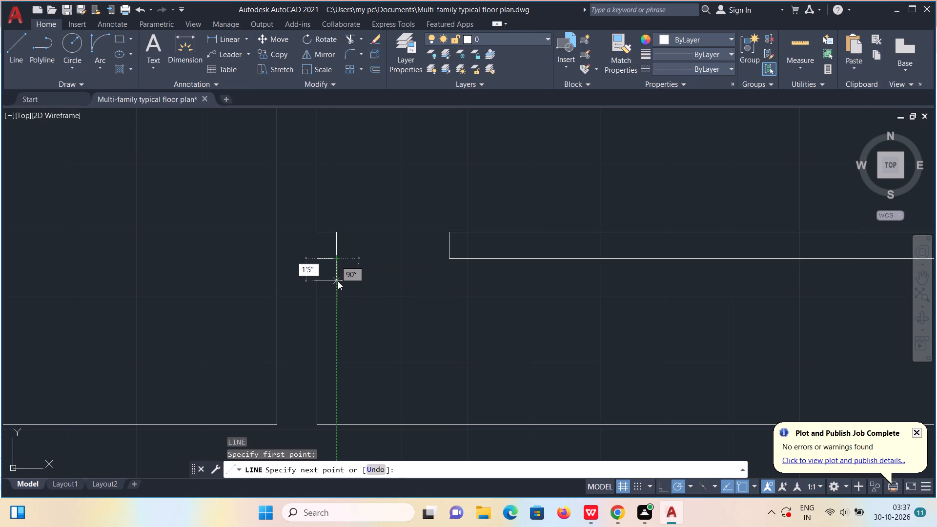
{"action": "key", "text": "Return"}
Draw the swing arc from the 1'5" leaf's free end to the right jamb's lower corner, starting tangent to the right.
{"action": "left_click", "coordinate": [102, 40]}
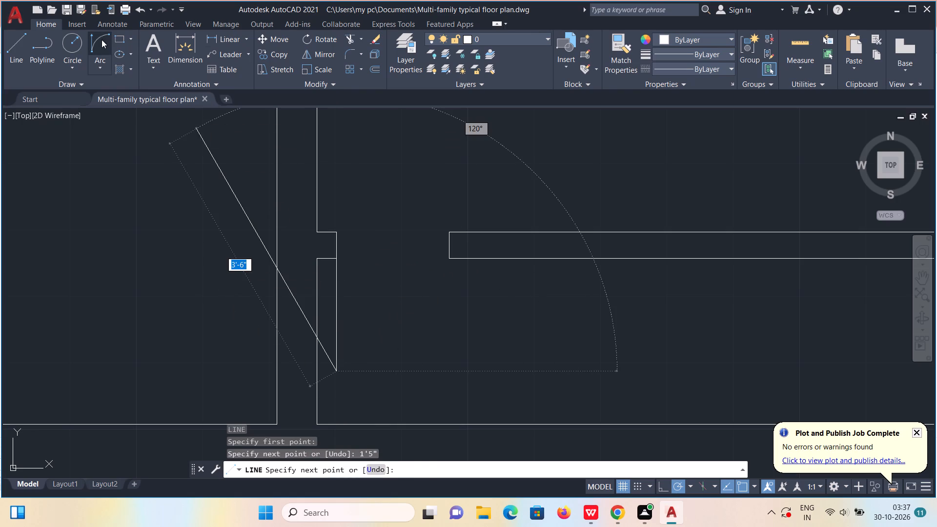
{"action": "left_click", "coordinate": [335, 370]}
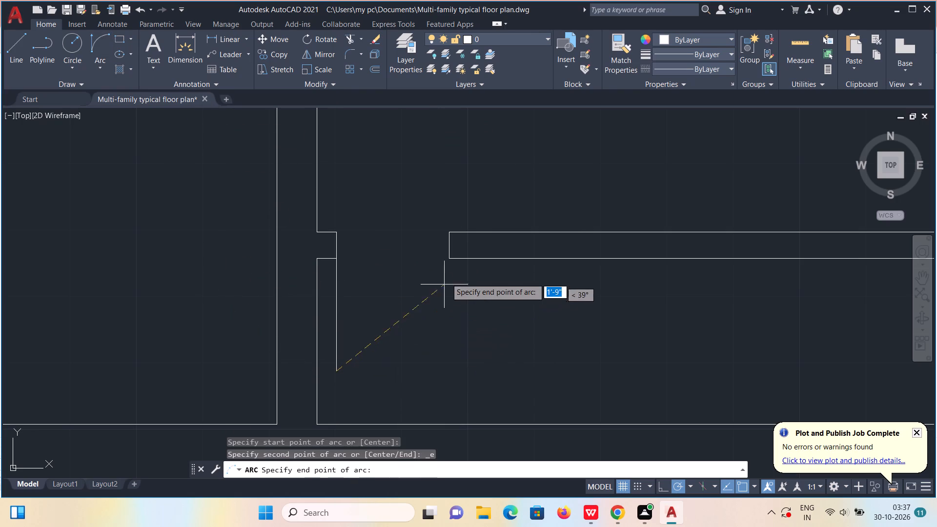
{"action": "left_click", "coordinate": [450, 256]}
{"action": "left_click", "coordinate": [452, 372]}
Draw a line across the vertical wall, level with the top face of the partition above the 3' door.
{"action": "scroll", "coordinate": [452, 372], "scroll_direction": "down", "scroll_amount": 3}
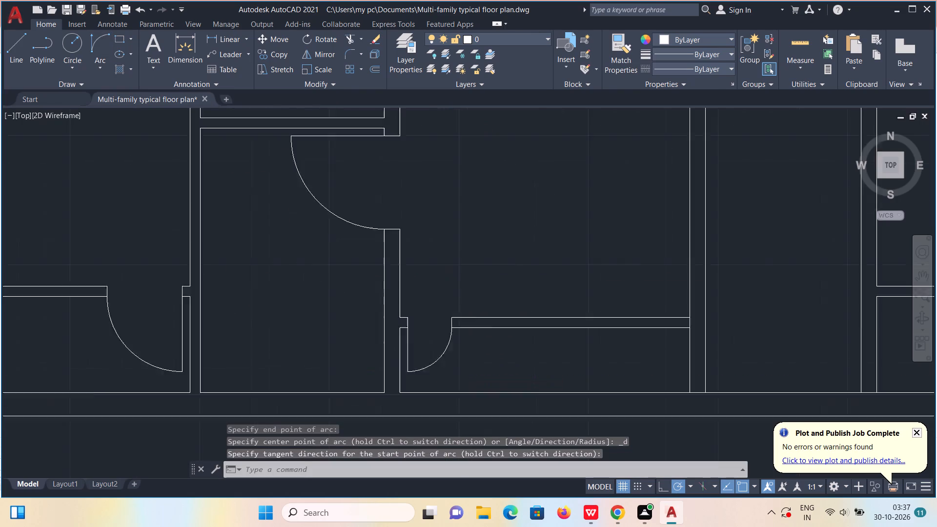
{"action": "scroll", "coordinate": [453, 372], "scroll_direction": "down", "scroll_amount": 1}
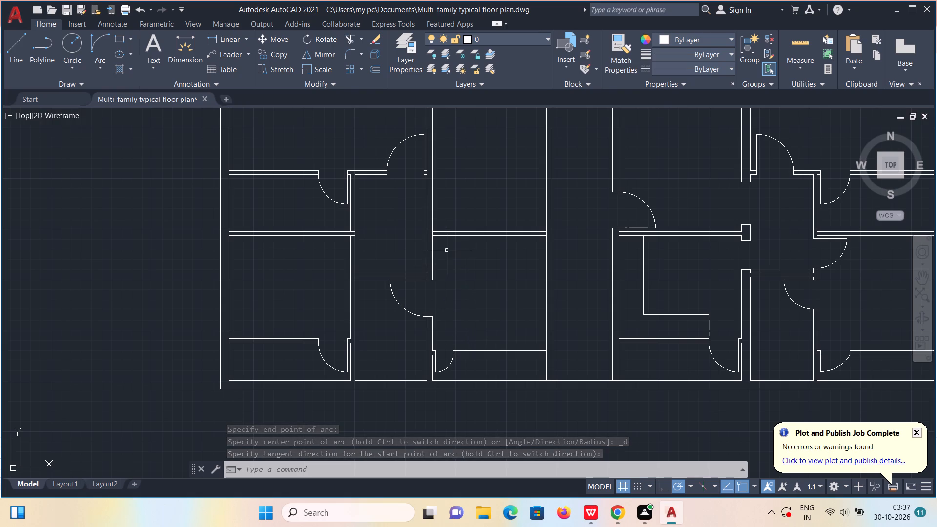
{"action": "scroll", "coordinate": [452, 236], "scroll_direction": "down", "scroll_amount": 2}
{"action": "scroll", "coordinate": [466, 223], "scroll_direction": "up", "scroll_amount": 1}
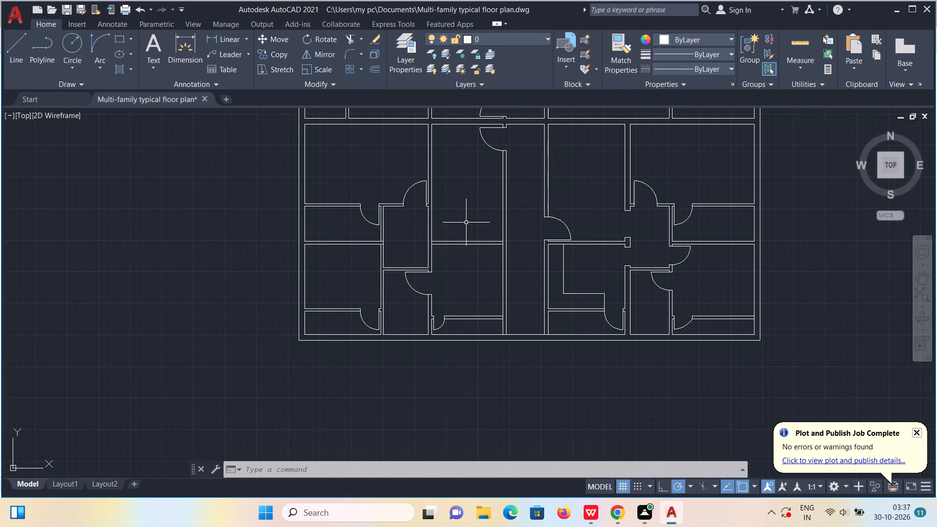
{"action": "scroll", "coordinate": [466, 223], "scroll_direction": "up", "scroll_amount": 1}
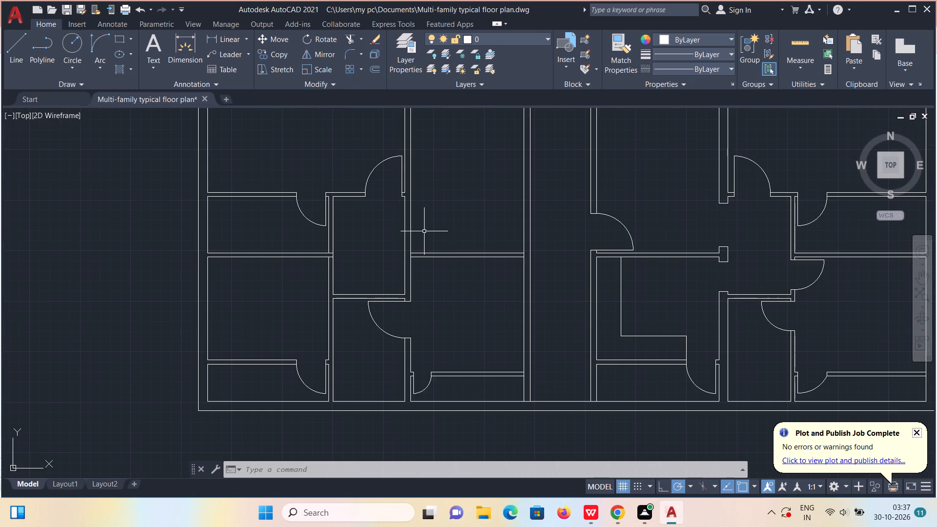
{"action": "scroll", "coordinate": [424, 264], "scroll_direction": "up", "scroll_amount": 1}
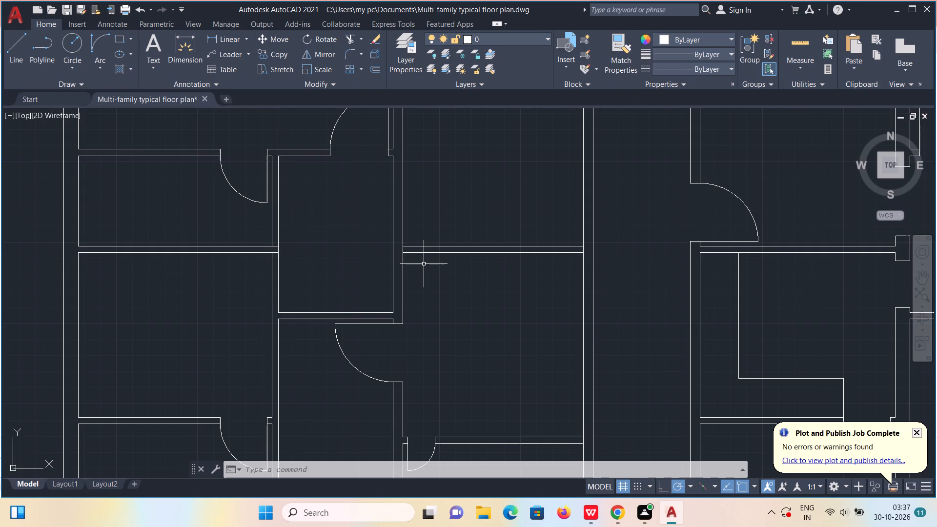
{"action": "key", "text": "l"}
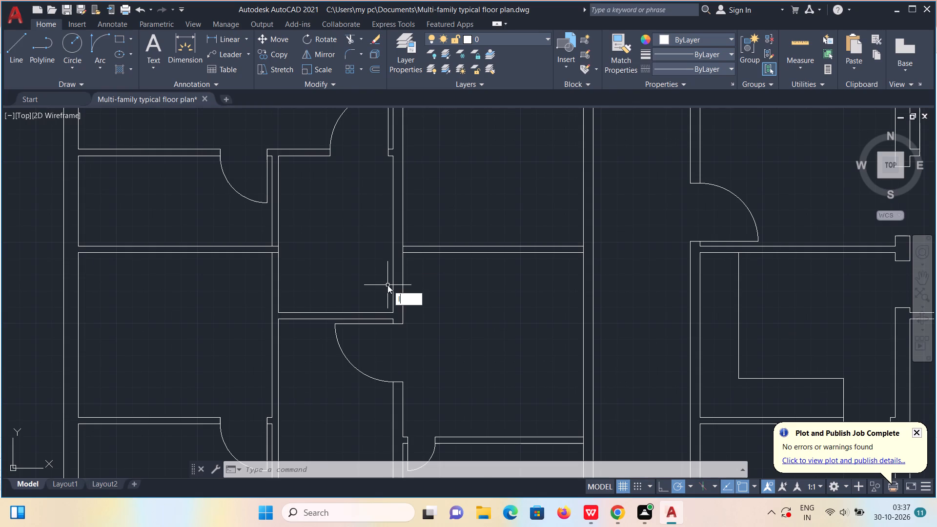
{"action": "key", "text": "Return"}
{"action": "scroll", "coordinate": [380, 290], "scroll_direction": "up", "scroll_amount": 2}
{"action": "left_click", "coordinate": [411, 345]}
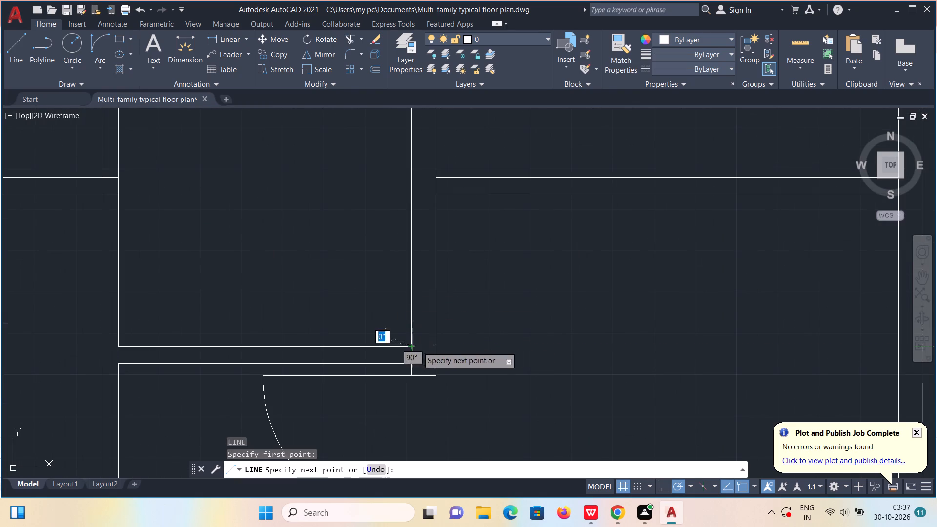
{"action": "left_click", "coordinate": [433, 346]}
{"action": "key", "text": "Escape"}
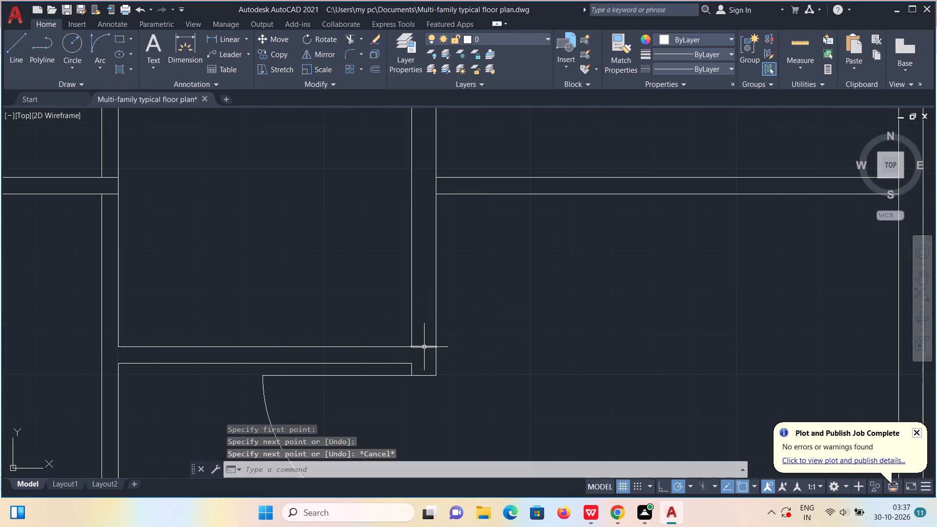
Move the new line across the vertical wall 3" up.
{"action": "left_click", "coordinate": [424, 347]}
{"action": "key", "text": "m"}
{"action": "key", "text": "Return"}
{"action": "left_click", "coordinate": [424, 347]}
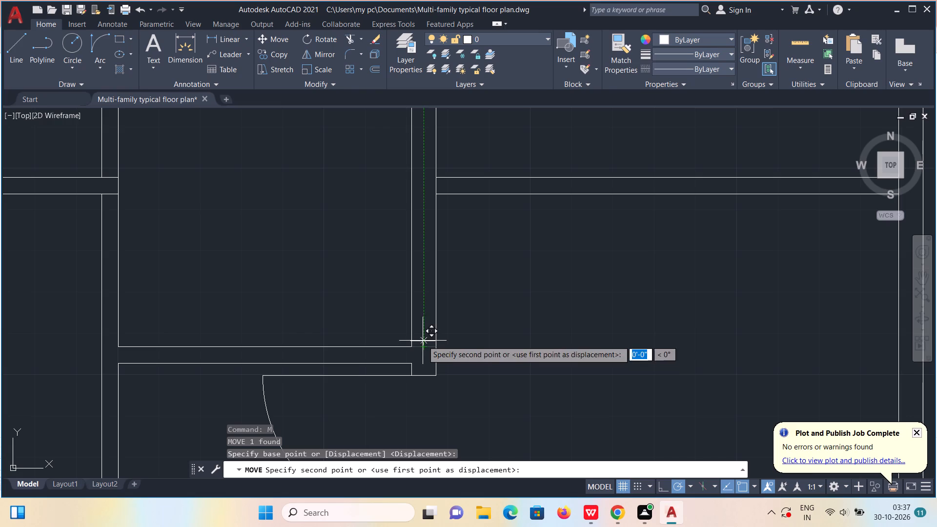
{"action": "key", "text": "3"}
{"action": "key", "text": "shift+quotedbl"}
{"action": "key", "text": "Return"}
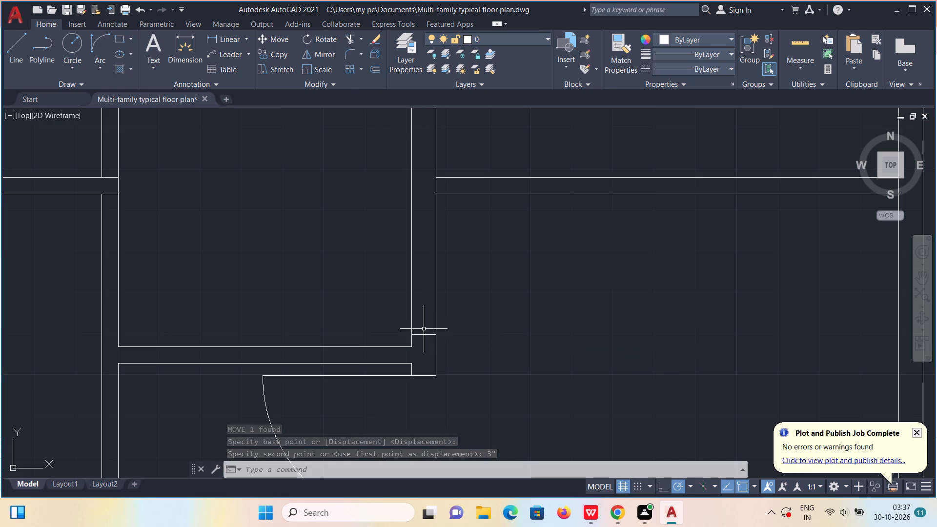
Draw a line across the vertical wall, level with the lower face of the upper-right horizontal partition.
{"action": "key", "text": "l"}
{"action": "key", "text": "Return"}
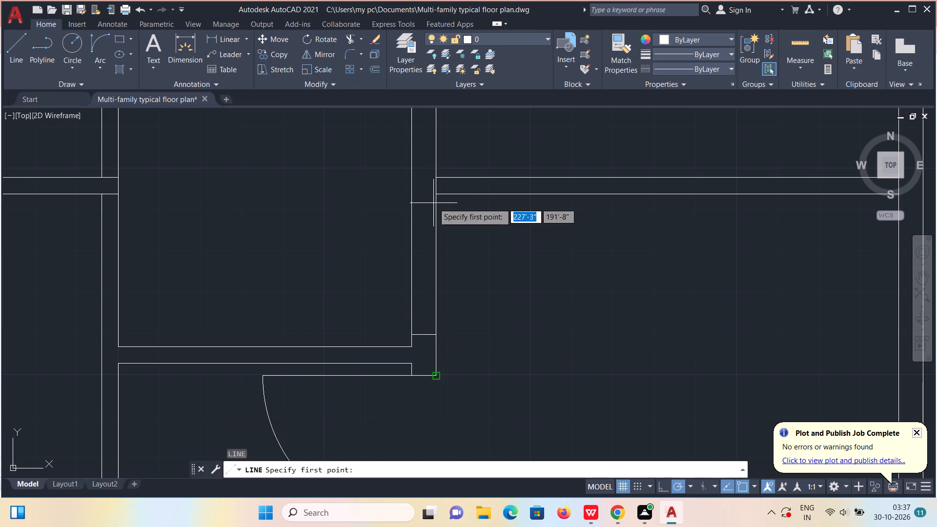
{"action": "left_click", "coordinate": [435, 197]}
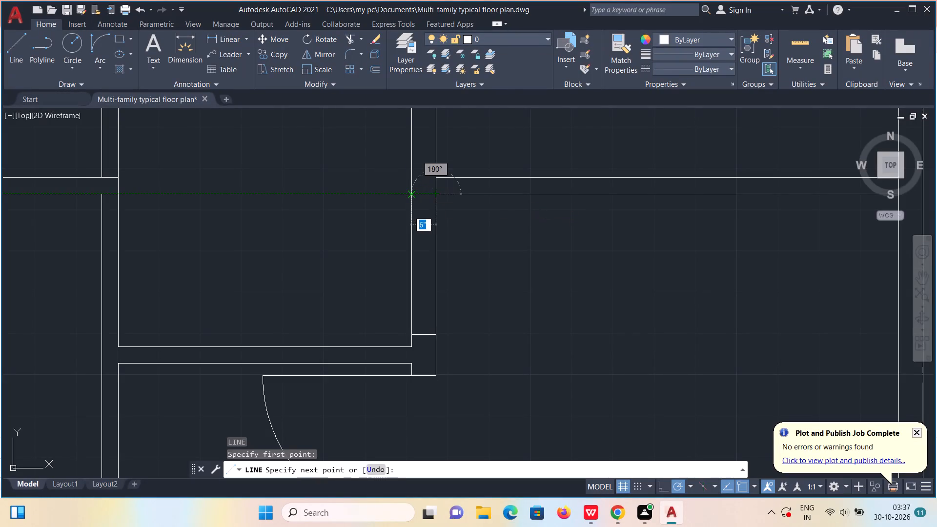
{"action": "left_click", "coordinate": [413, 196]}
{"action": "key", "text": "Escape"}
Move the upper line across the vertical wall 3" down.
{"action": "left_click", "coordinate": [420, 196]}
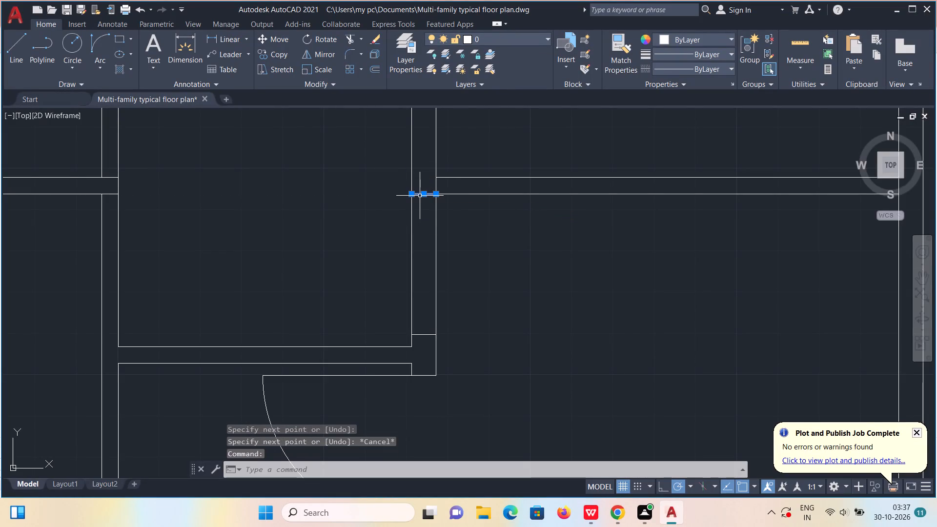
{"action": "key", "text": "m"}
{"action": "key", "text": "Return"}
{"action": "left_click", "coordinate": [420, 196]}
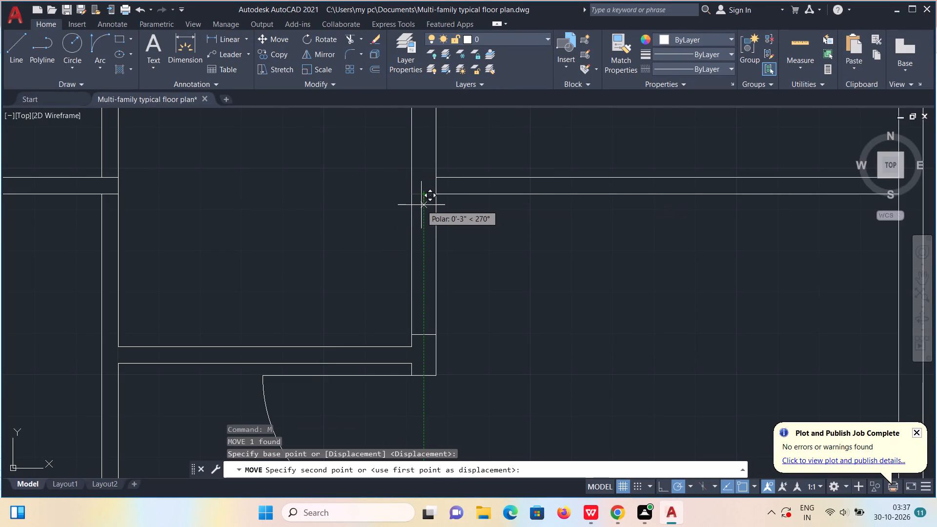
{"action": "key", "text": "3"}
{"action": "key", "text": "shift+quotedbl"}
{"action": "key", "text": "Return"}
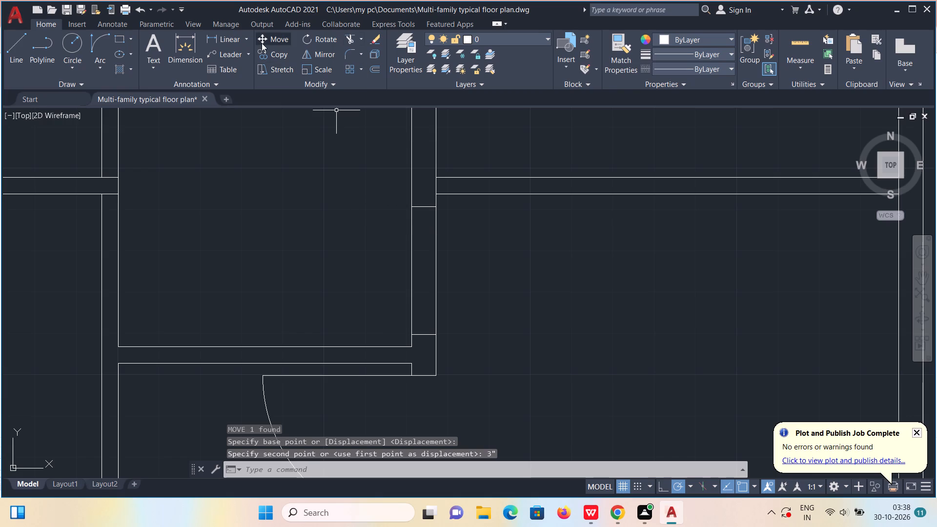
Trim the vertical wall's lines between the two jambs and the wall segments crossing both ends of the upper-right partition.
{"action": "left_click", "coordinate": [348, 35]}
{"action": "left_click_drag", "start_coordinate": [386, 268], "coordinate": [451, 269]}
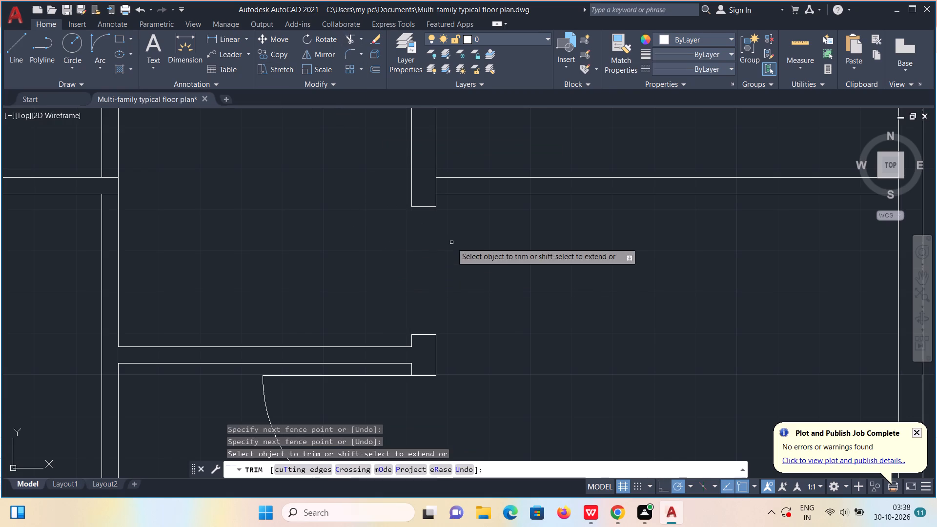
{"action": "left_click", "coordinate": [435, 185]}
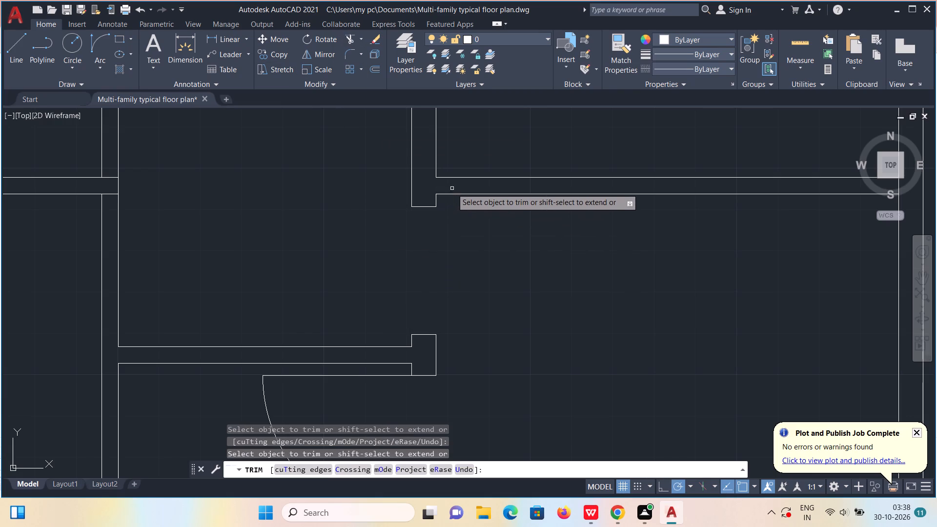
{"action": "scroll", "coordinate": [472, 200], "scroll_direction": "down", "scroll_amount": 1}
{"action": "scroll", "coordinate": [749, 197], "scroll_direction": "up", "scroll_amount": 3}
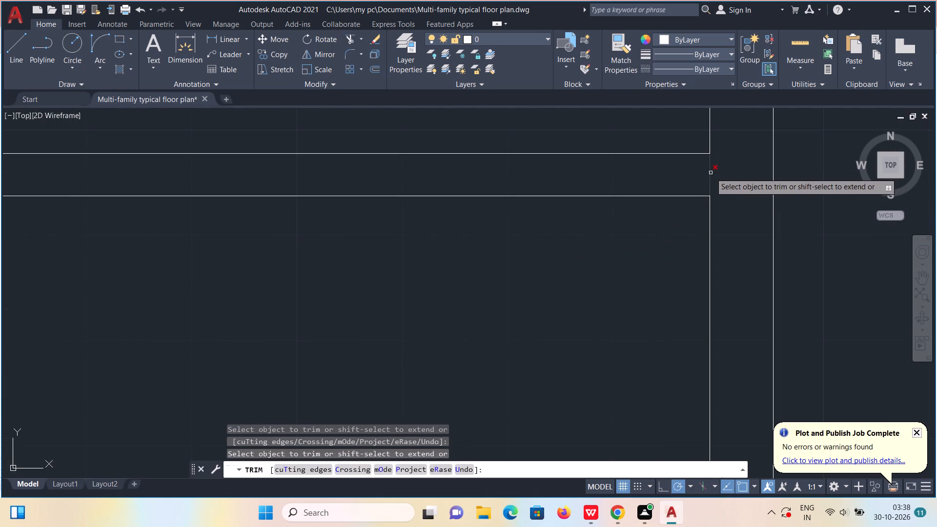
{"action": "left_click", "coordinate": [711, 173]}
{"action": "scroll", "coordinate": [711, 173], "scroll_direction": "down", "scroll_amount": 5}
{"action": "scroll", "coordinate": [570, 200], "scroll_direction": "up", "scroll_amount": 2}
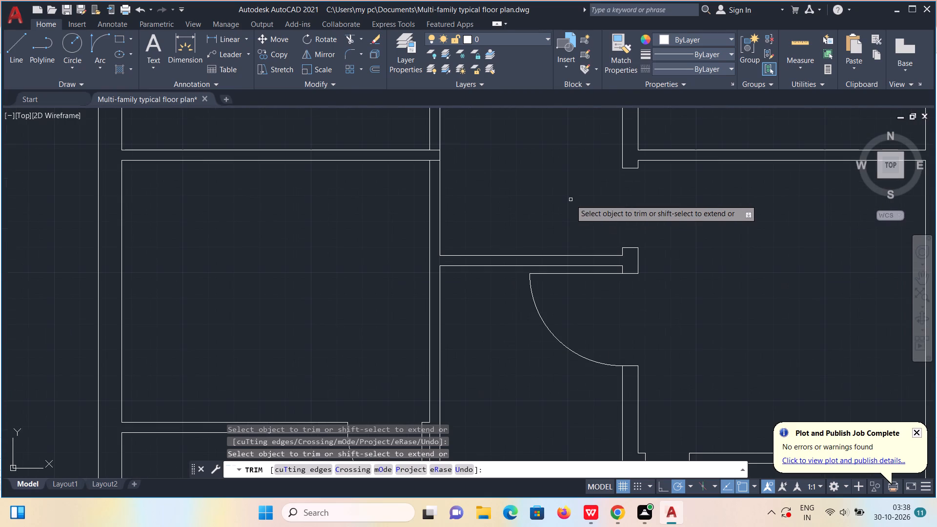
{"action": "key", "text": "Escape"}
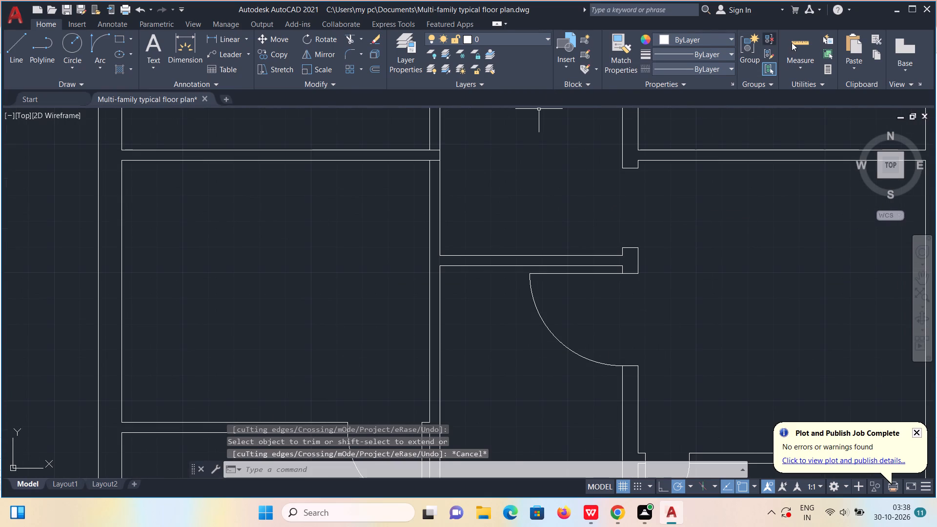
Measure the width of the new opening in the vertical wall.
{"action": "left_click", "coordinate": [792, 42]}
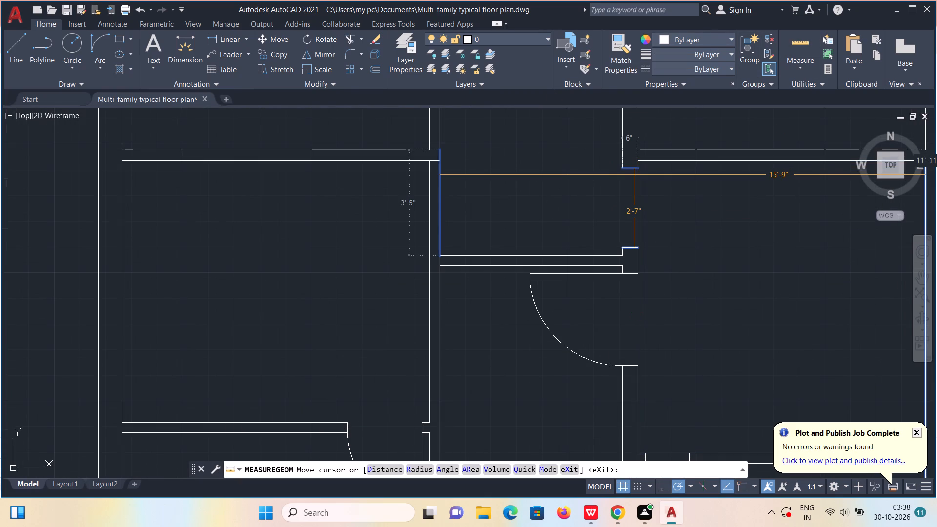
{"action": "key", "text": "Escape"}
Draw a 2'7" horizontal door leaf line eastward from the upper jamb's outer corner at the new opening.
{"action": "key", "text": "l"}
{"action": "key", "text": "Return"}
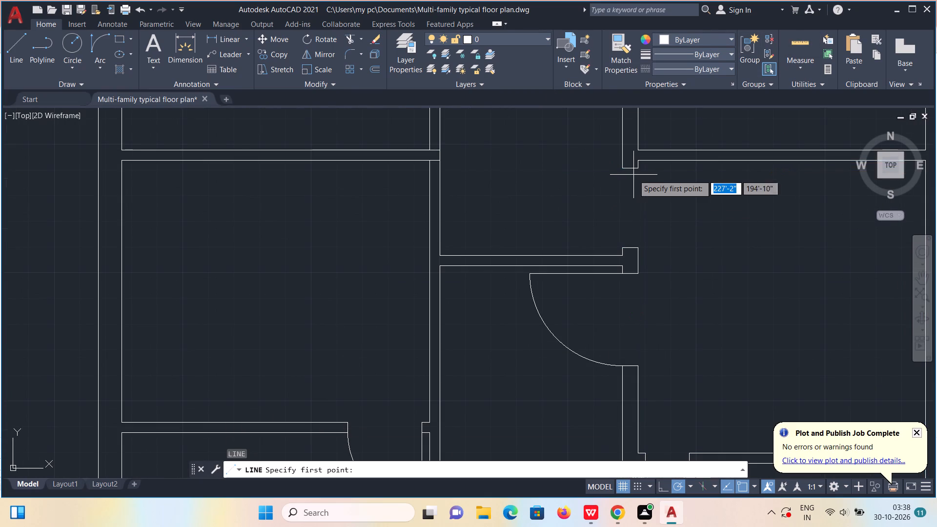
{"action": "left_click", "coordinate": [639, 169]}
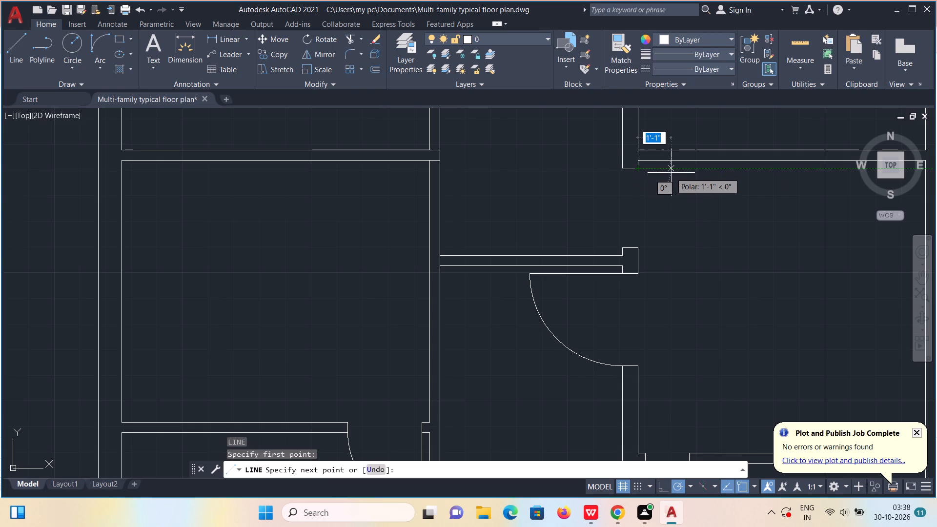
{"action": "type", "text": "2'7\""}
{"action": "key", "text": "Return"}
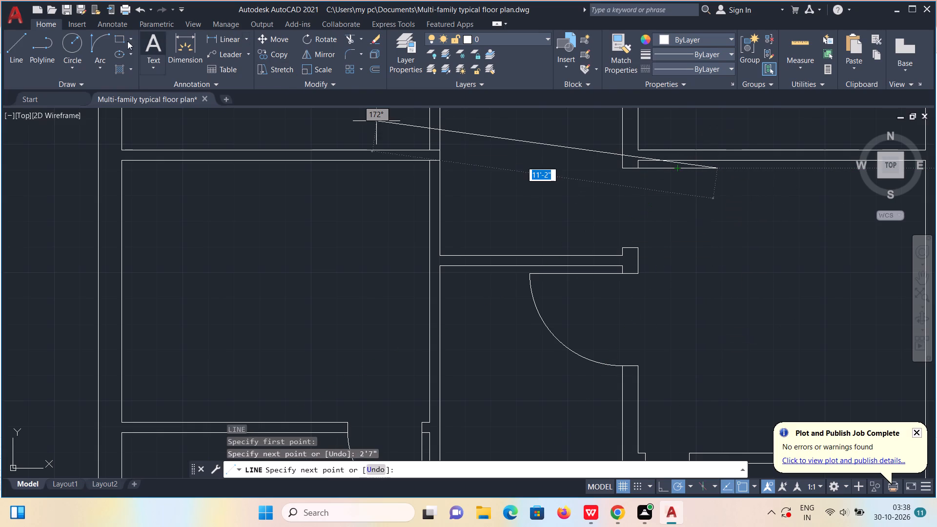
Draw the door's swing arc from the lower jamb's outer corner to the free end of the new leaf.
{"action": "left_click", "coordinate": [100, 37]}
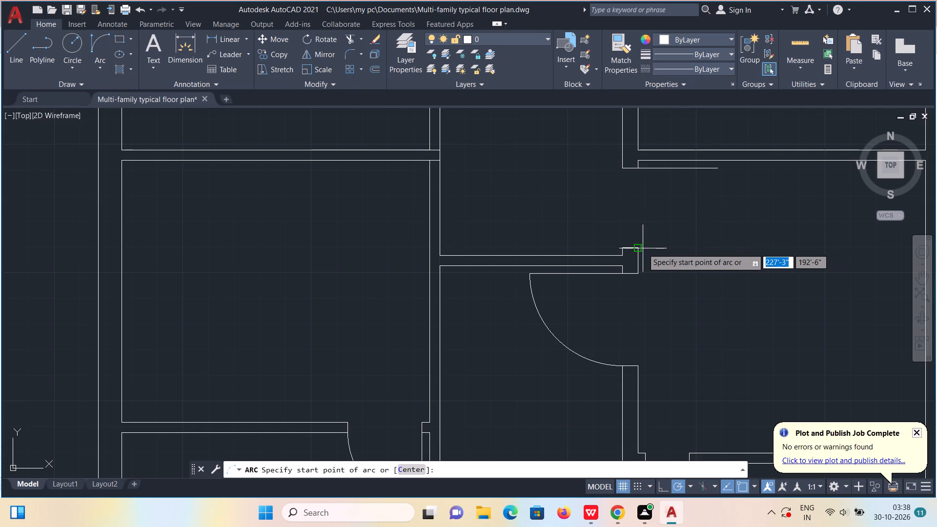
{"action": "left_click", "coordinate": [638, 247]}
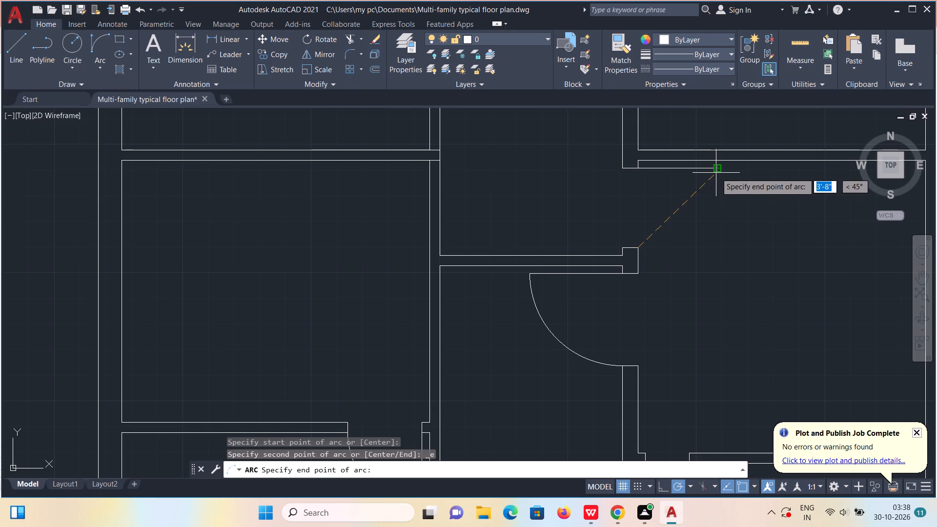
{"action": "left_click", "coordinate": [716, 170]}
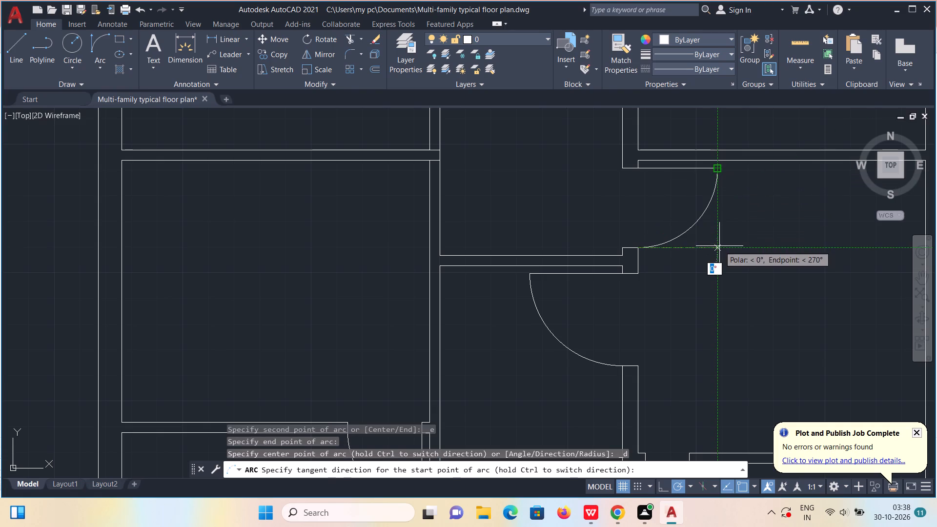
{"action": "left_click", "coordinate": [719, 246]}
Cap the room's east wall level with the adjoining partition's upper face and trim the wall lines above it up to the room's top partition.
{"action": "scroll", "coordinate": [719, 247], "scroll_direction": "down", "scroll_amount": 2}
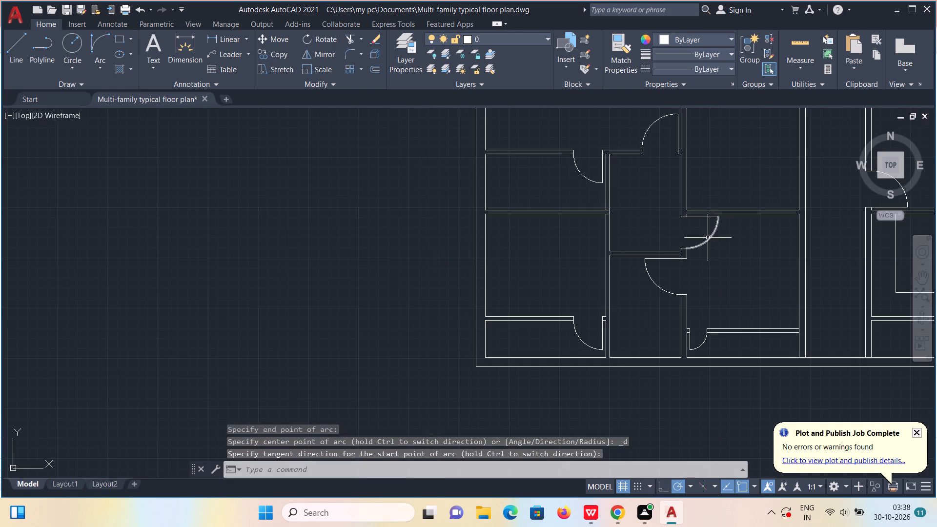
{"action": "scroll", "coordinate": [614, 250], "scroll_direction": "up", "scroll_amount": 2}
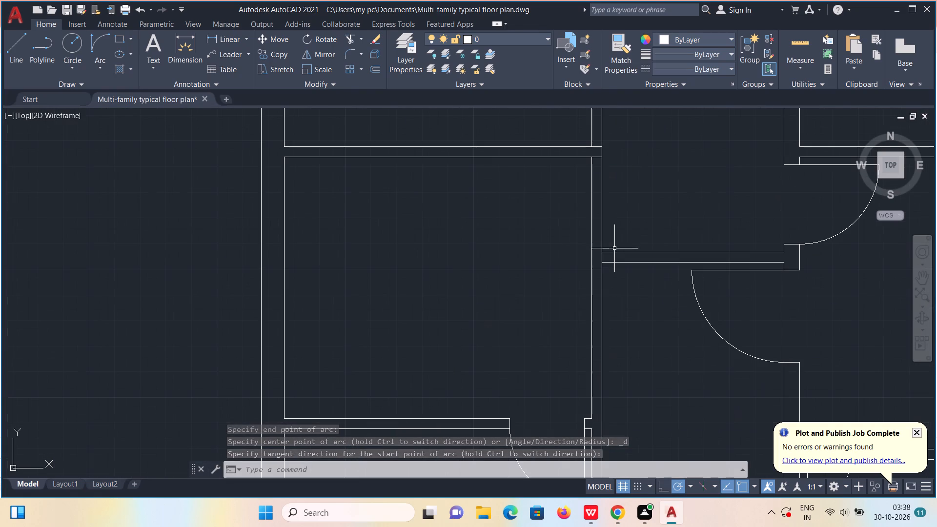
{"action": "key", "text": "Escape"}
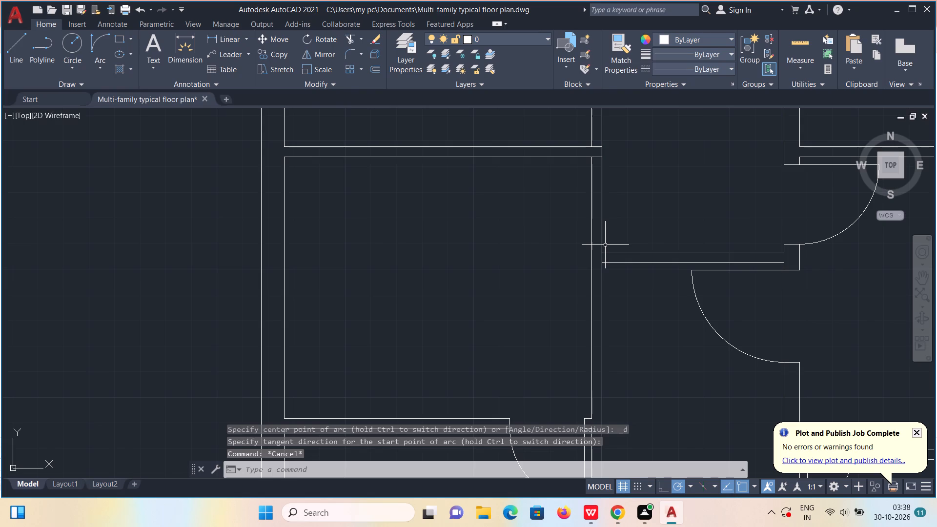
{"action": "key", "text": "l"}
{"action": "key", "text": "Return"}
{"action": "left_click", "coordinate": [605, 249]}
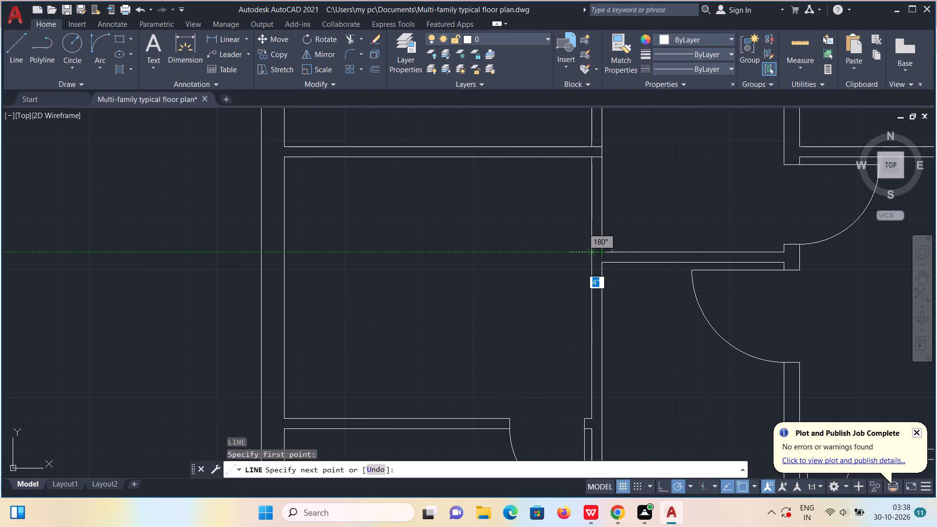
{"action": "left_click", "coordinate": [593, 254]}
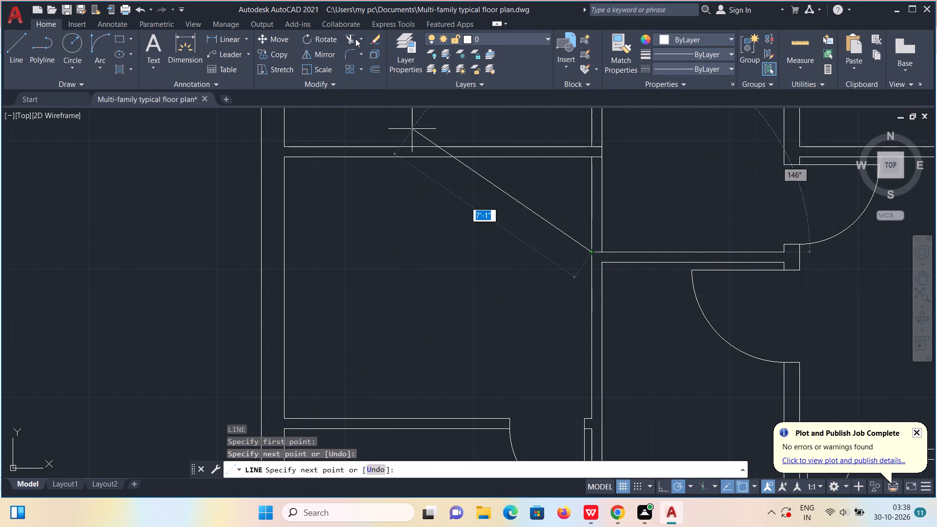
{"action": "left_click", "coordinate": [355, 39]}
{"action": "left_click_drag", "start_coordinate": [539, 178], "coordinate": [640, 203]}
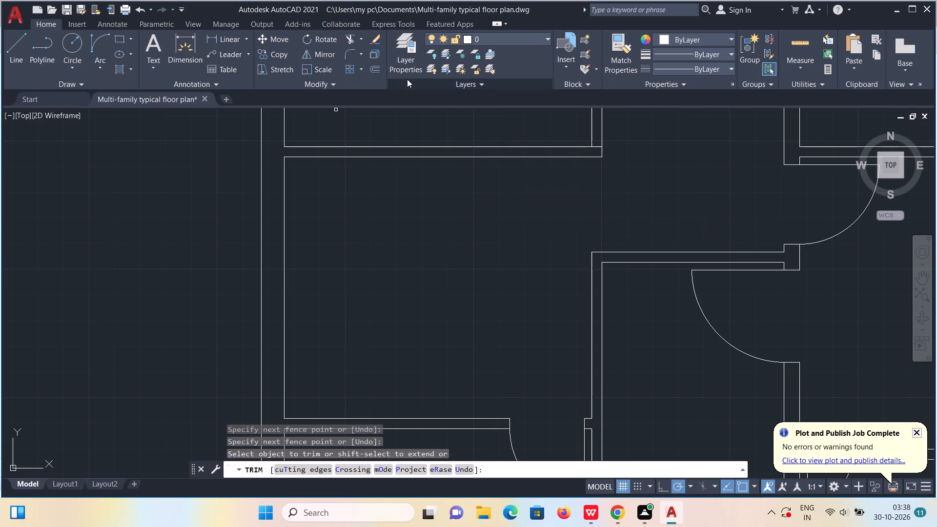
Offset the room's west and south inner wall lines 2' into the room.
{"action": "left_click", "coordinate": [377, 65]}
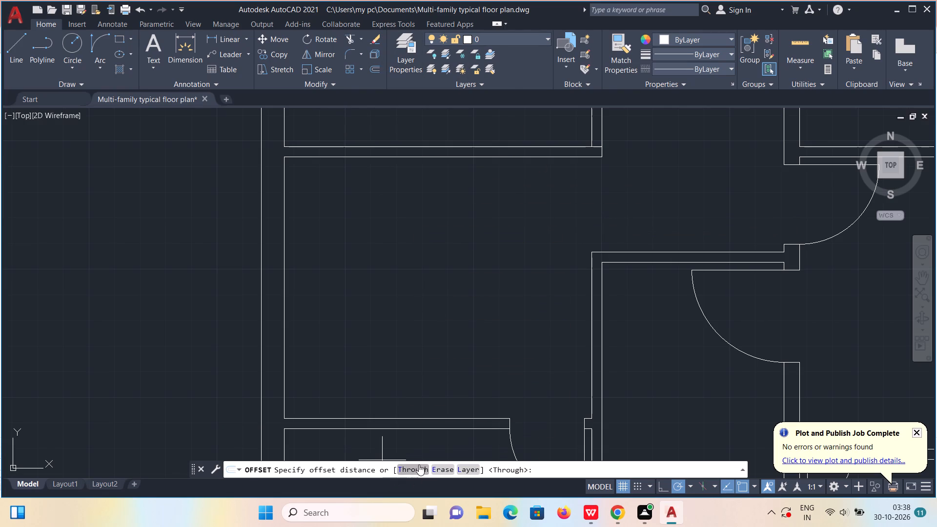
{"action": "left_click", "coordinate": [419, 465]}
{"action": "left_click", "coordinate": [285, 319]}
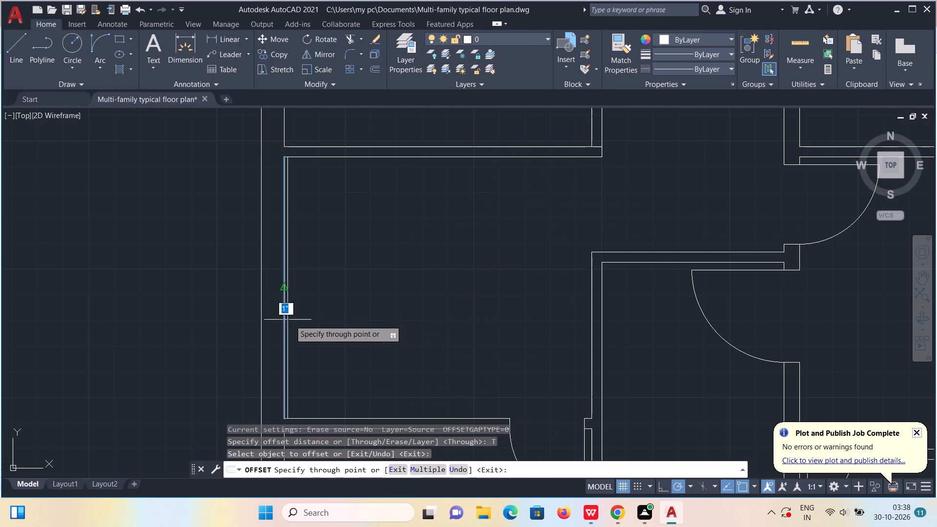
{"action": "type", "text": "2'"}
{"action": "key", "text": "Return"}
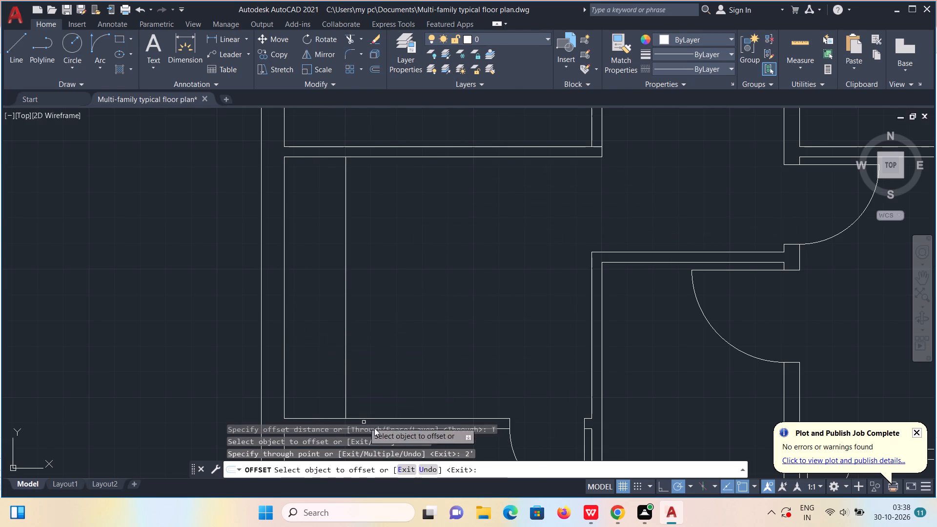
{"action": "left_click", "coordinate": [379, 415]}
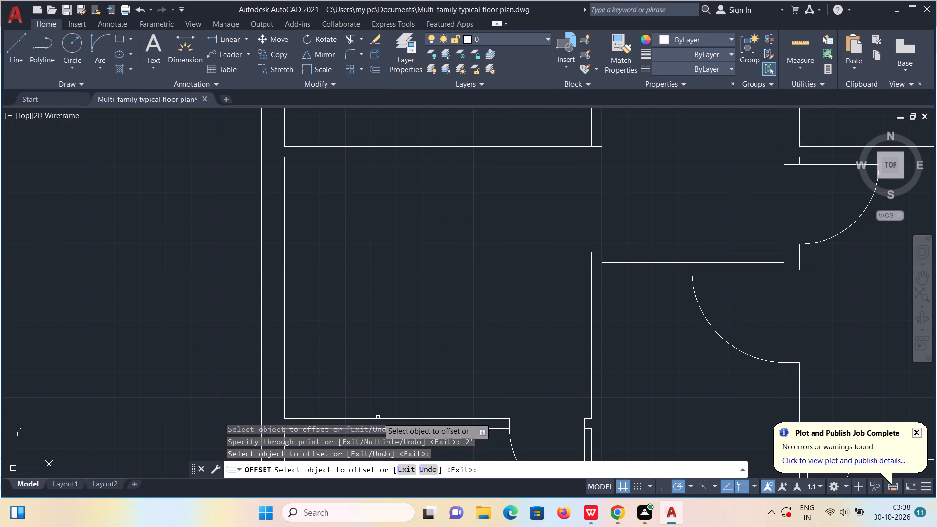
{"action": "left_click", "coordinate": [378, 418]}
{"action": "type", "text": "2'"}
{"action": "key", "text": "Return"}
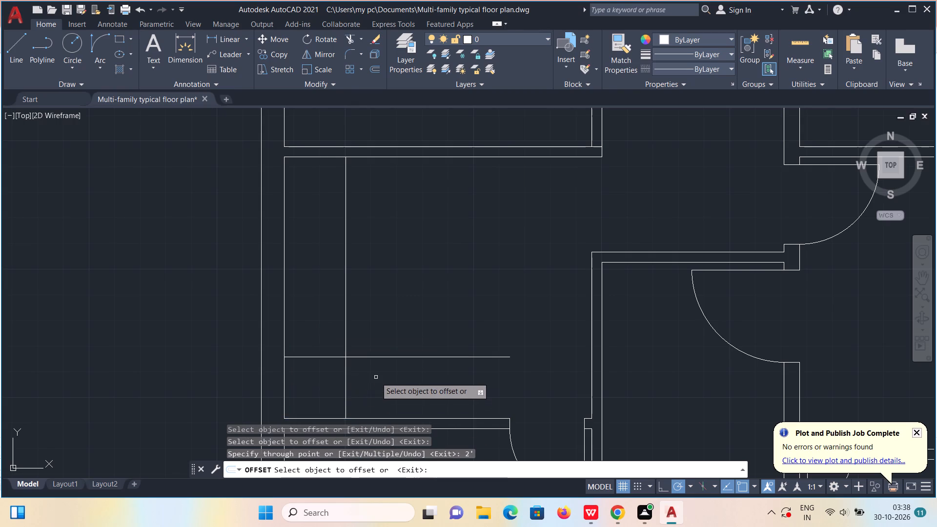
Trim the overlapping ends of the two offset lines so they form a clean inner corner.
{"action": "left_click", "coordinate": [346, 38]}
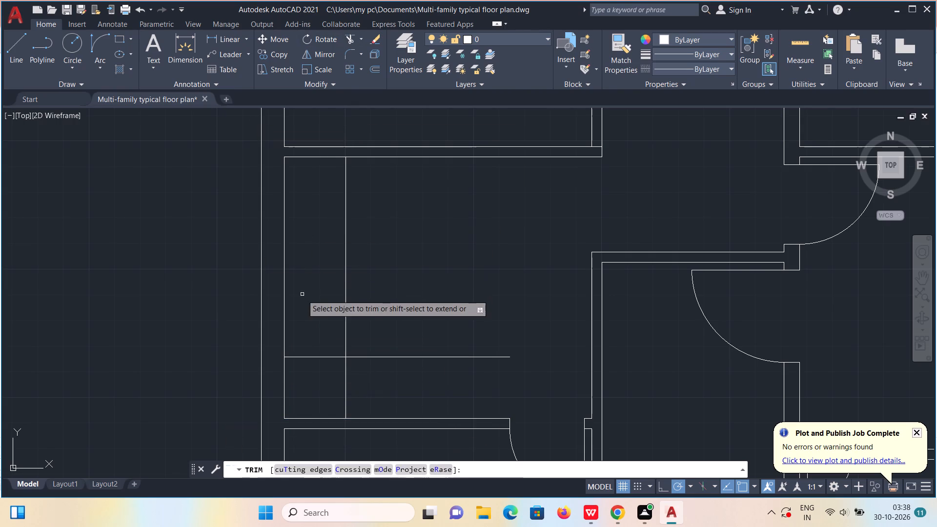
{"action": "left_click_drag", "start_coordinate": [302, 298], "coordinate": [373, 393]}
{"action": "key", "text": "Escape"}
Close the open end of the L-shaped counter with a vertical line down to the wall corner beside the door.
{"action": "key", "text": "l"}
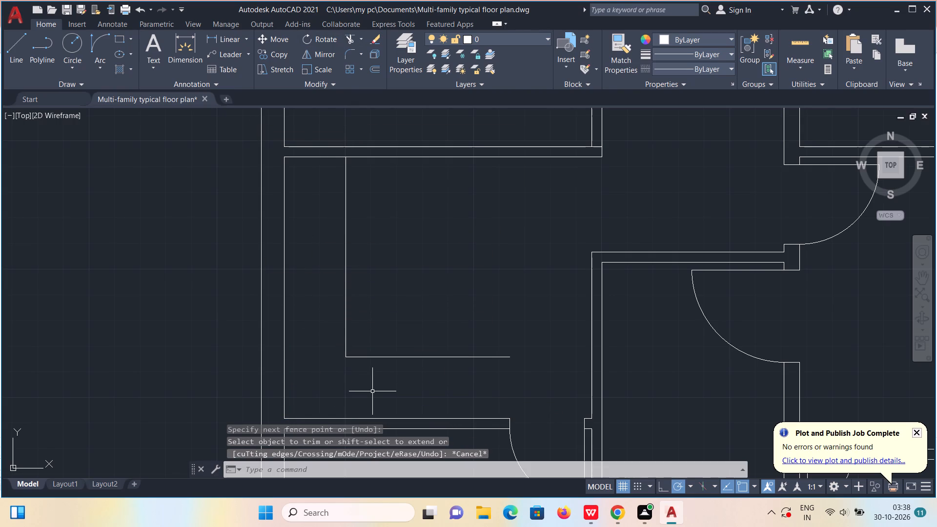
{"action": "key", "text": "Return"}
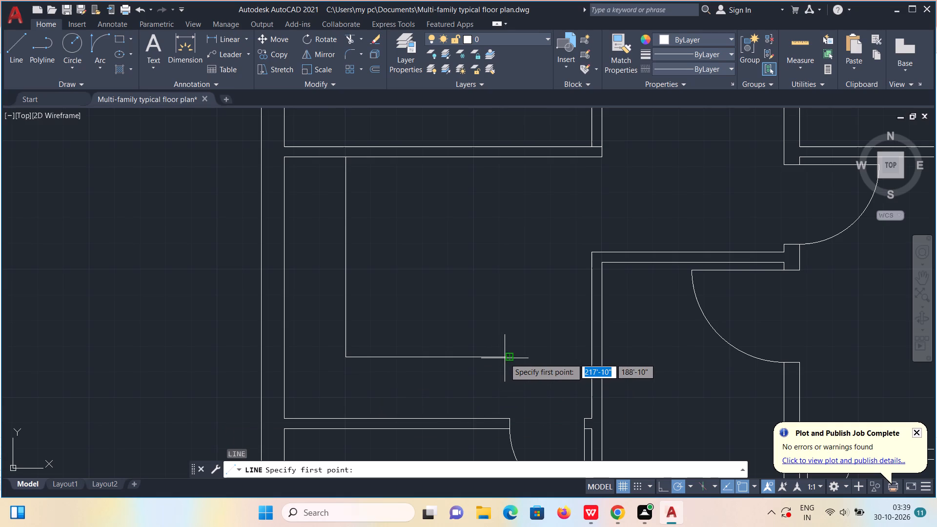
{"action": "left_click", "coordinate": [511, 358]}
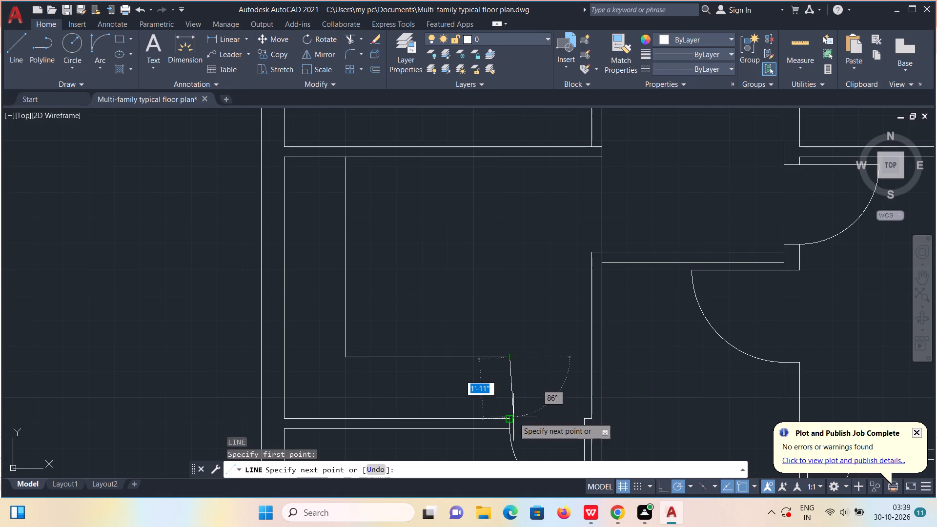
{"action": "left_click", "coordinate": [511, 419]}
{"action": "key", "text": "Escape"}
Trim the exterior wall's inner line where it crosses the bottom ends of the two central corridor walls.
{"action": "scroll", "coordinate": [510, 416], "scroll_direction": "down", "scroll_amount": 2}
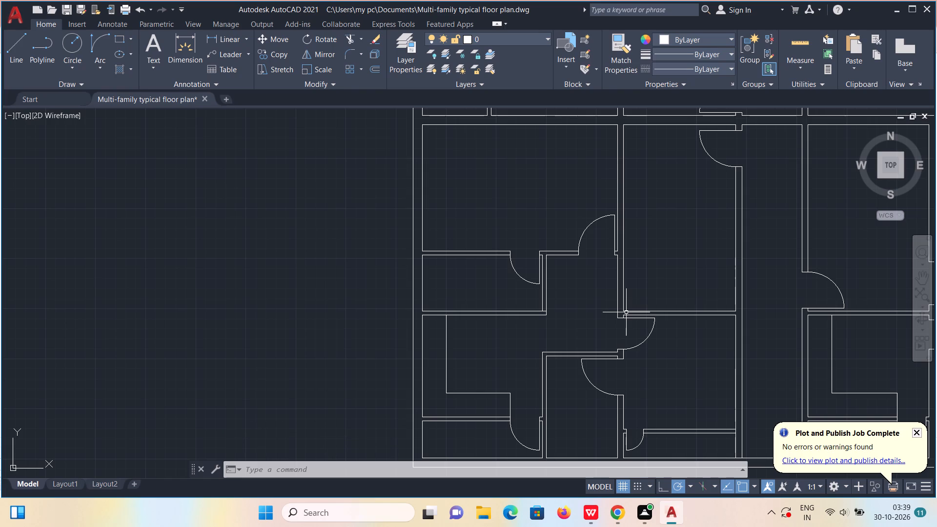
{"action": "scroll", "coordinate": [649, 270], "scroll_direction": "down", "scroll_amount": 2}
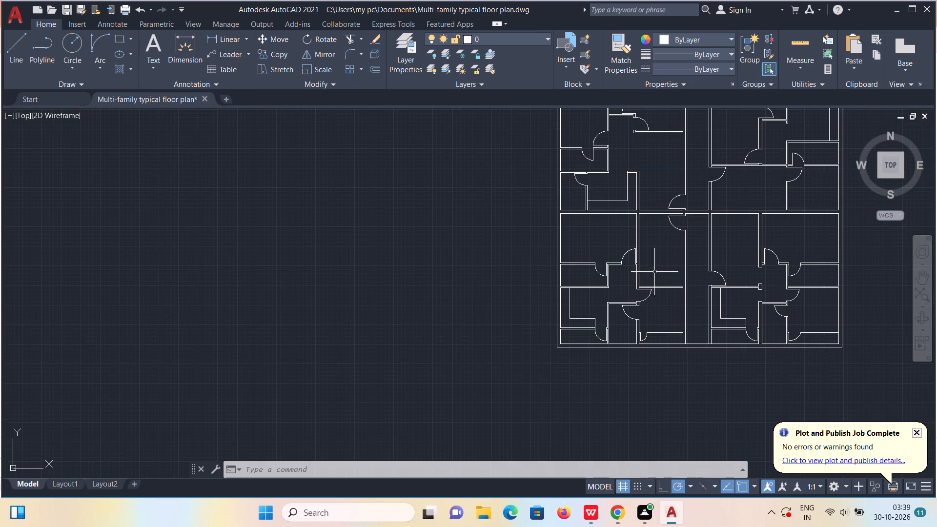
{"action": "middle_click_drag", "start_coordinate": [715, 271], "coordinate": [618, 319]}
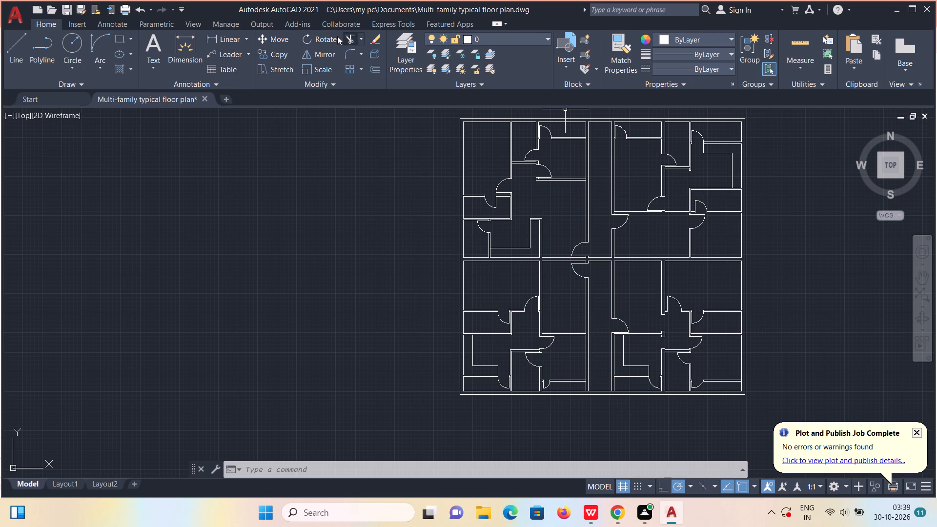
{"action": "left_click", "coordinate": [351, 41]}
{"action": "scroll", "coordinate": [608, 392], "scroll_direction": "up", "scroll_amount": 5}
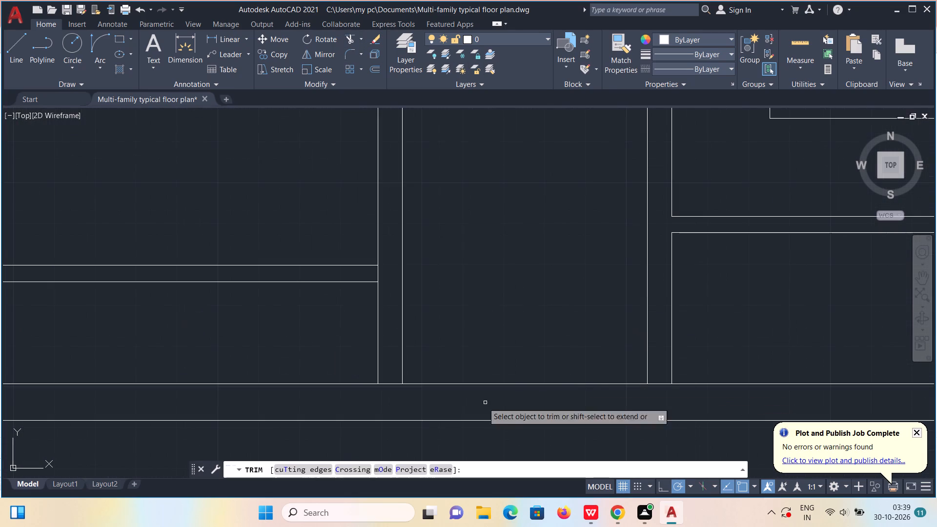
{"action": "left_click", "coordinate": [383, 384]}
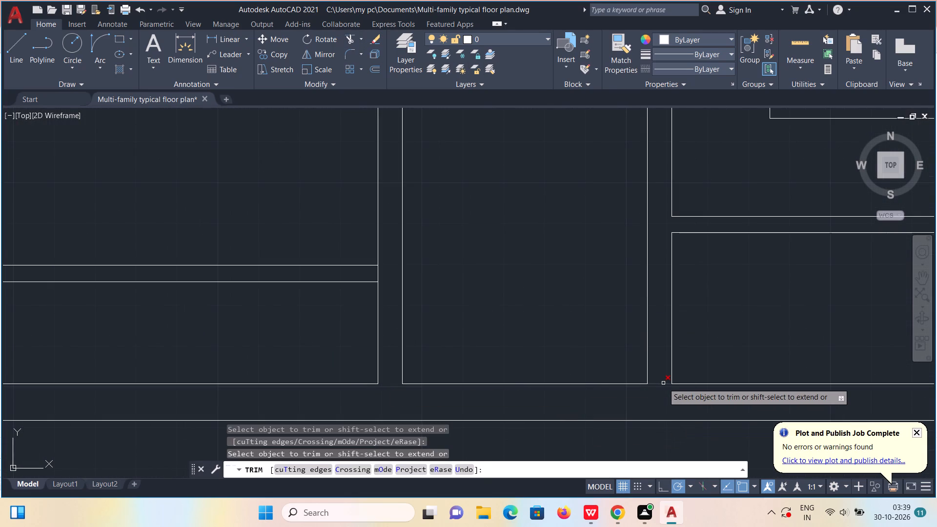
{"action": "left_click", "coordinate": [663, 383]}
{"action": "key", "text": "Escape"}
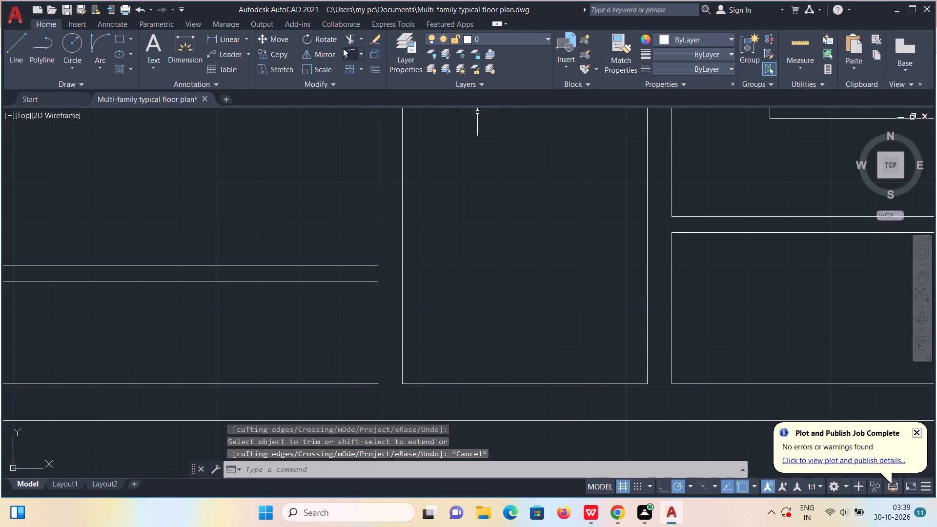
Offset the corridor's bottom wall line 6' up into the central corridor.
{"action": "left_click", "coordinate": [377, 72]}
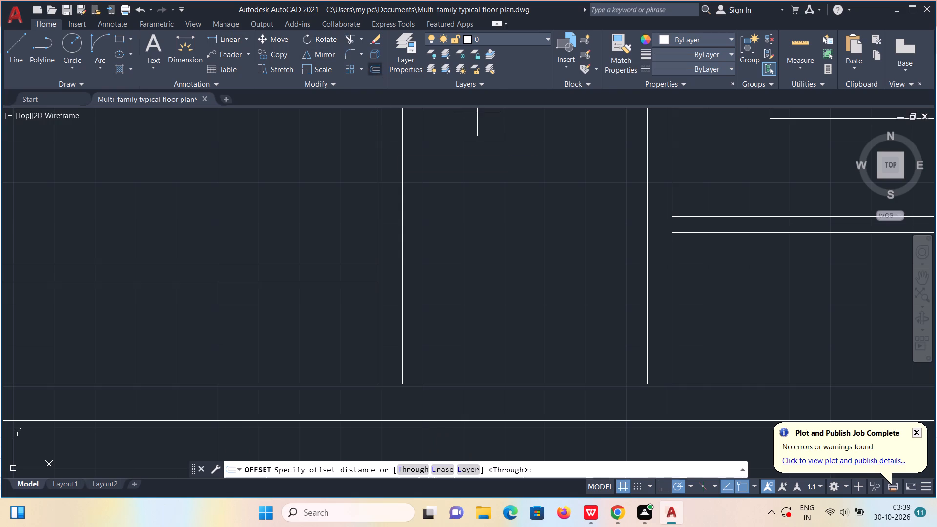
{"action": "left_click", "coordinate": [415, 469]}
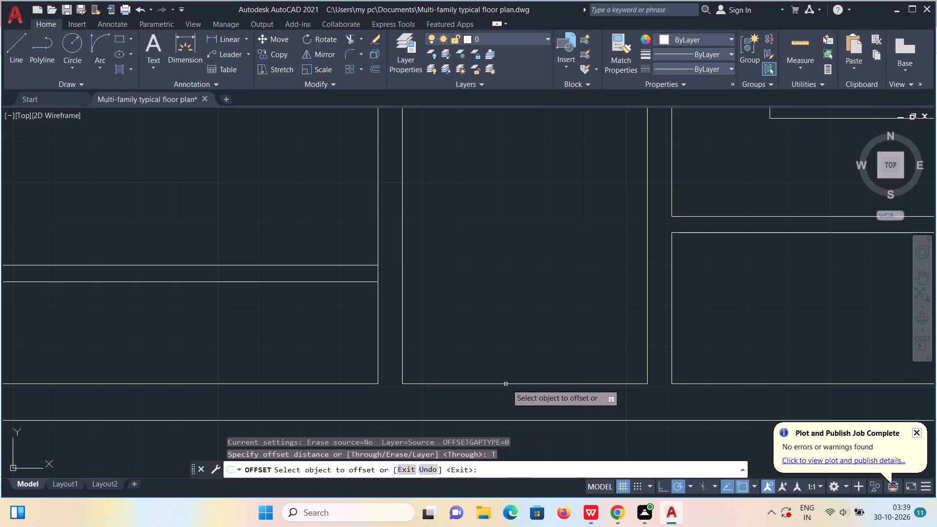
{"action": "left_click", "coordinate": [507, 384]}
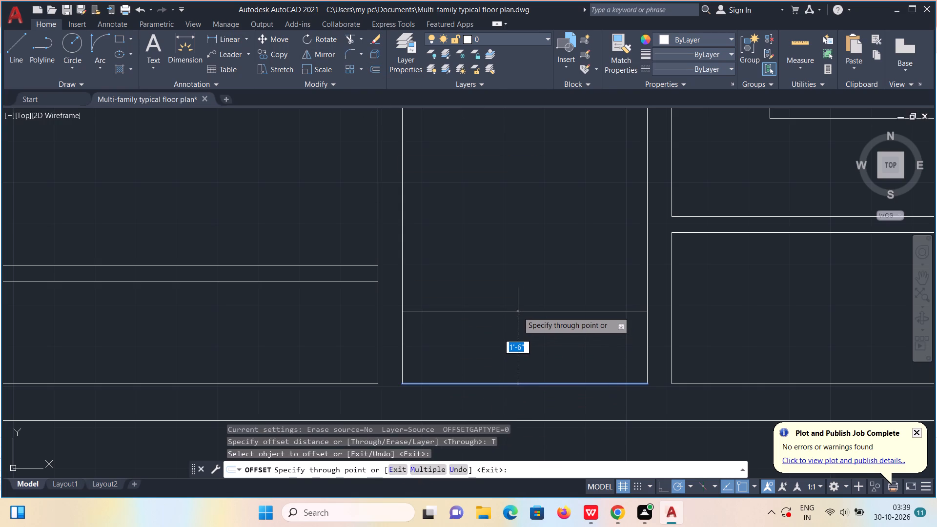
{"action": "key", "text": "5"}
{"action": "key", "text": "BackSpace"}
{"action": "type", "text": "6'"}
{"action": "key", "text": "Return"}
Offset the new horizontal corridor line 5" upward to give the cross wall its thickness.
{"action": "scroll", "coordinate": [518, 287], "scroll_direction": "down", "scroll_amount": 3}
{"action": "middle_click_drag", "start_coordinate": [528, 253], "coordinate": [550, 318]}
{"action": "scroll", "coordinate": [550, 318], "scroll_direction": "up", "scroll_amount": 1}
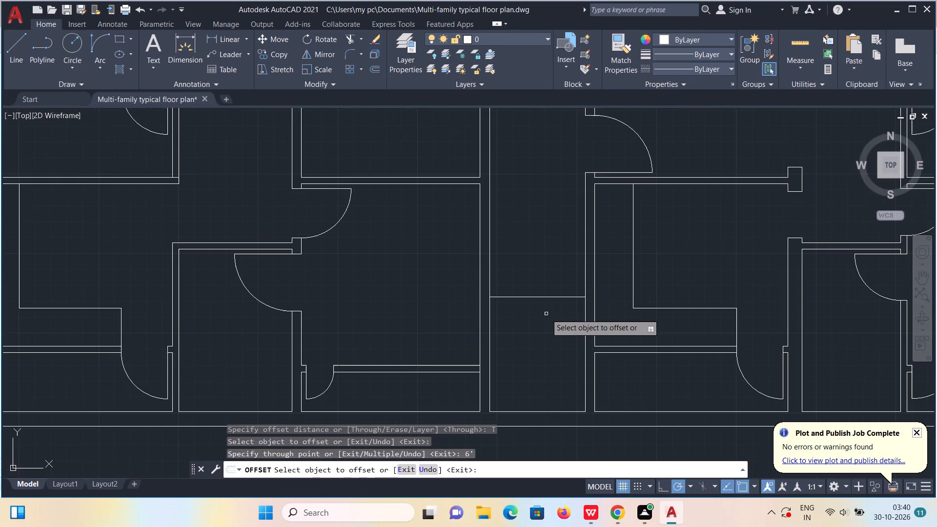
{"action": "left_click", "coordinate": [540, 295]}
{"action": "left_click", "coordinate": [539, 295]}
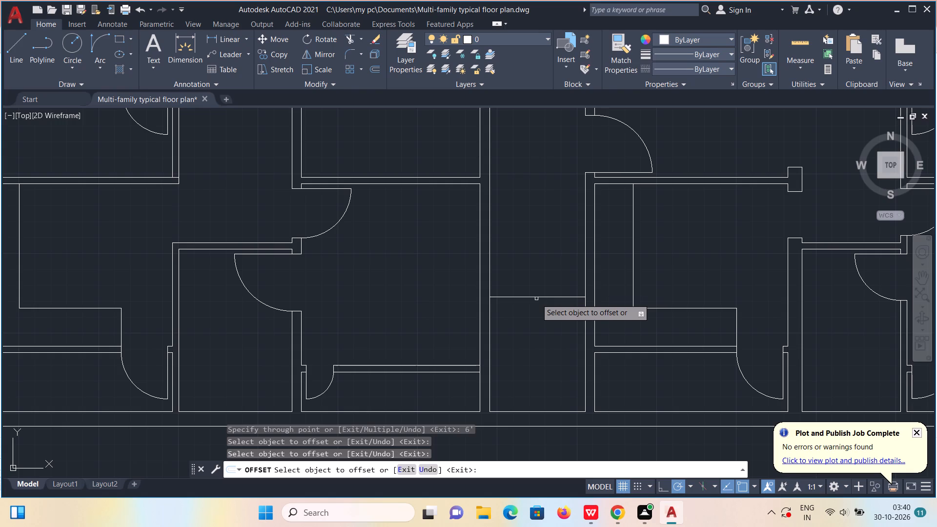
{"action": "left_click", "coordinate": [536, 297]}
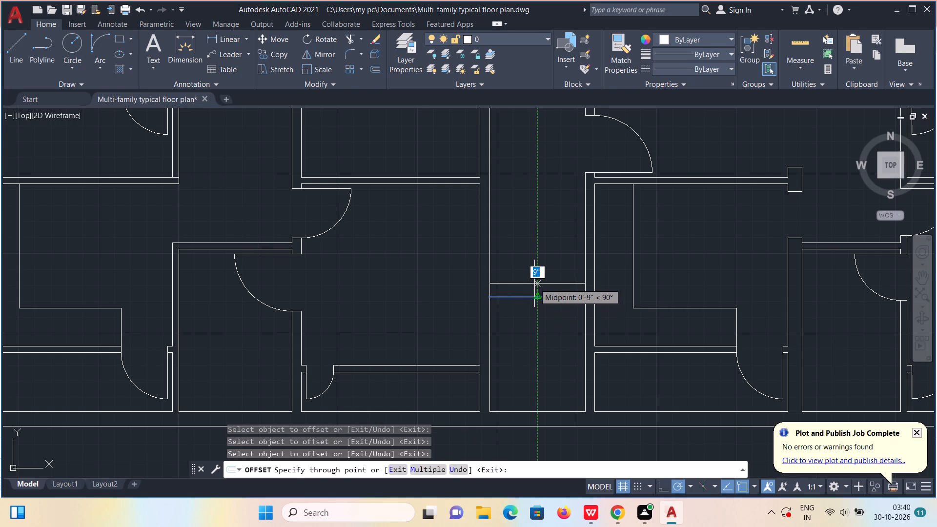
{"action": "type", "text": "5\""}
{"action": "key", "text": "Return"}
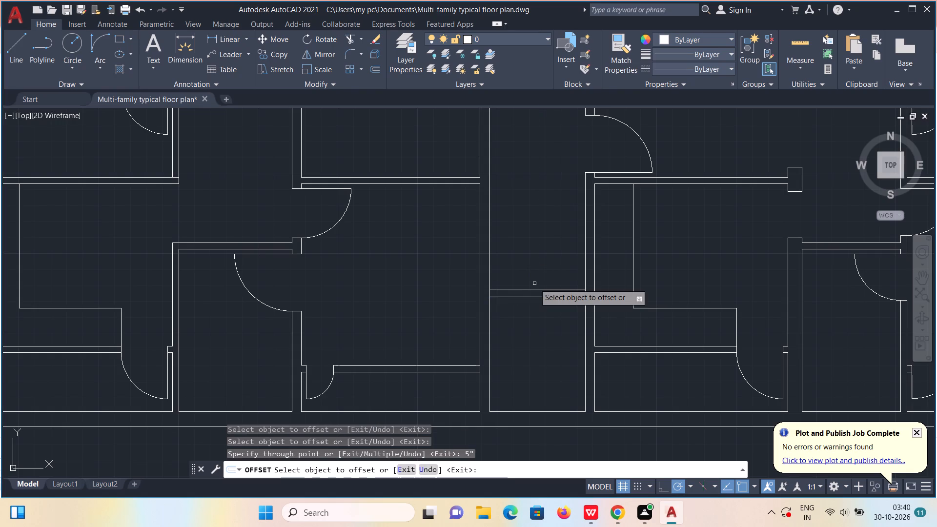
Offset the top wall line of the central corridor 3' down to mark the edge of the stair landing.
{"action": "scroll", "coordinate": [540, 255], "scroll_direction": "down", "scroll_amount": 2}
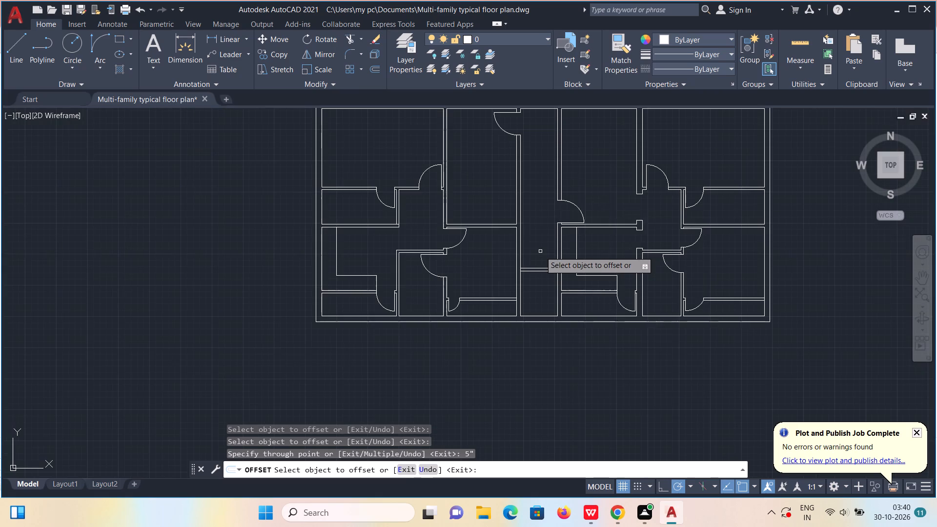
{"action": "middle_click_drag", "start_coordinate": [547, 201], "coordinate": [544, 293]}
{"action": "middle_click_drag", "start_coordinate": [538, 222], "coordinate": [519, 499]}
{"action": "scroll", "coordinate": [519, 499], "scroll_direction": "up", "scroll_amount": 1}
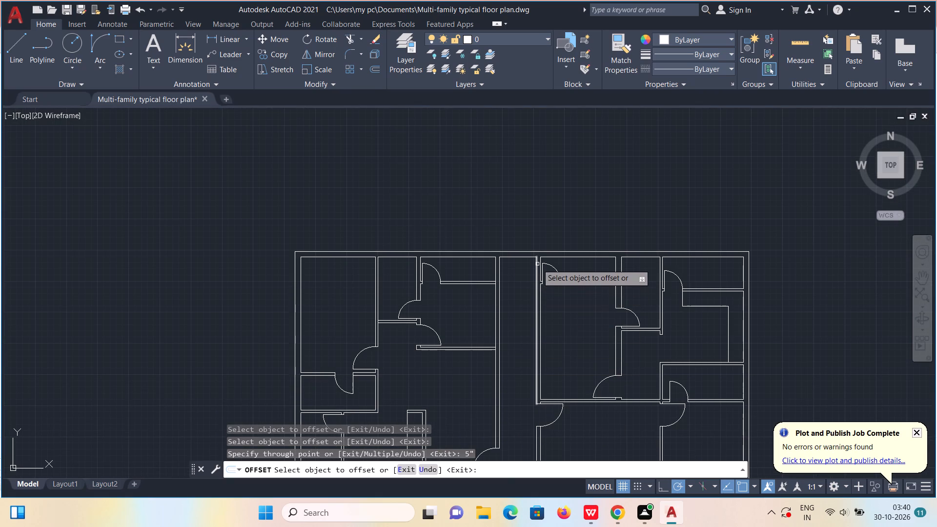
{"action": "left_click", "coordinate": [520, 257]}
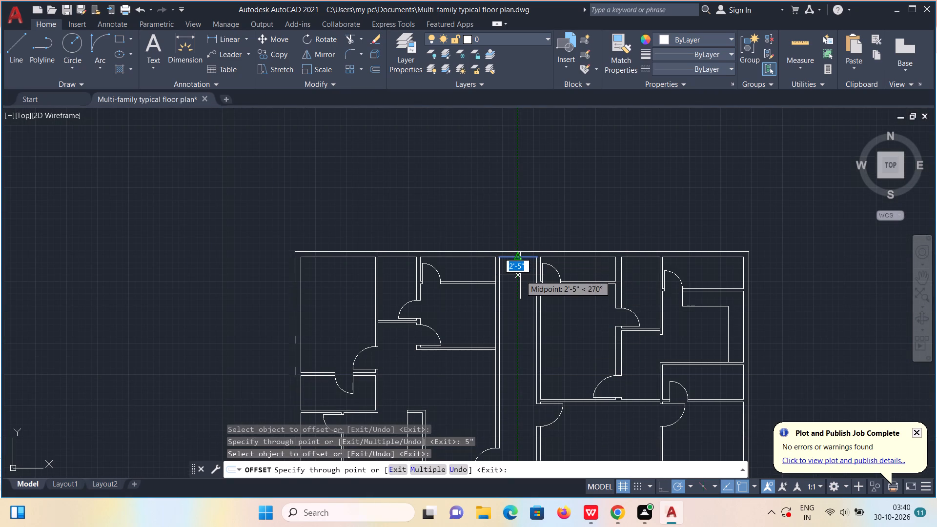
{"action": "type", "text": "3'"}
{"action": "key", "text": "Return"}
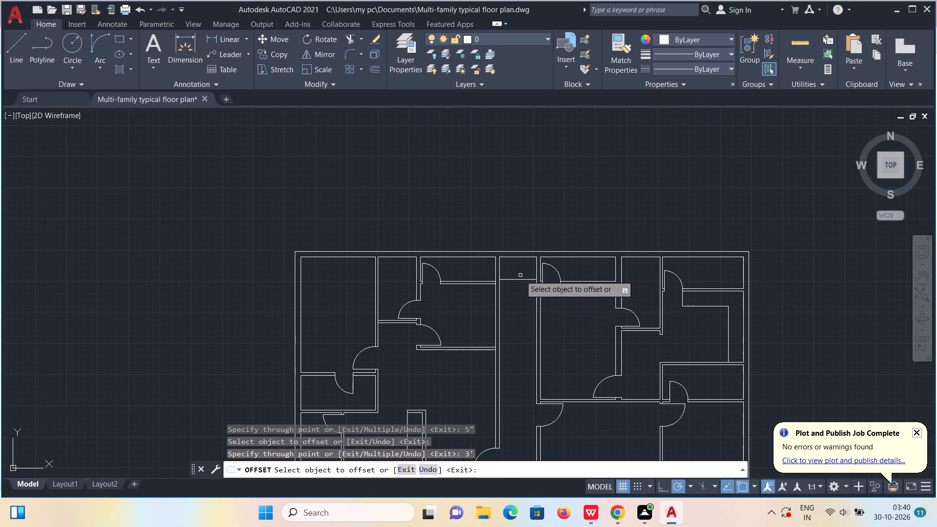
{"action": "key", "text": "Escape"}
Offset the central corridor's left inner wall line 2'5" to the right as the stair's centre line.
{"action": "scroll", "coordinate": [515, 290], "scroll_direction": "up", "scroll_amount": 1}
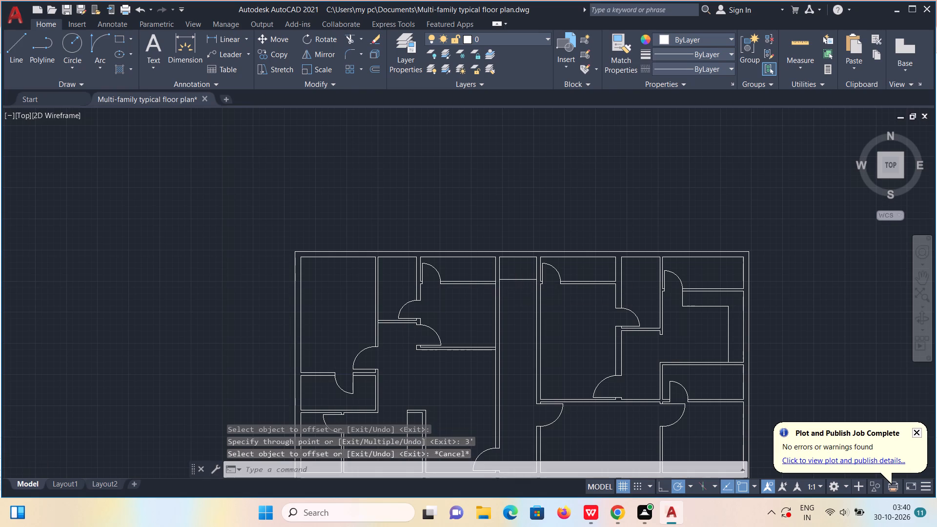
{"action": "left_click", "coordinate": [372, 68]}
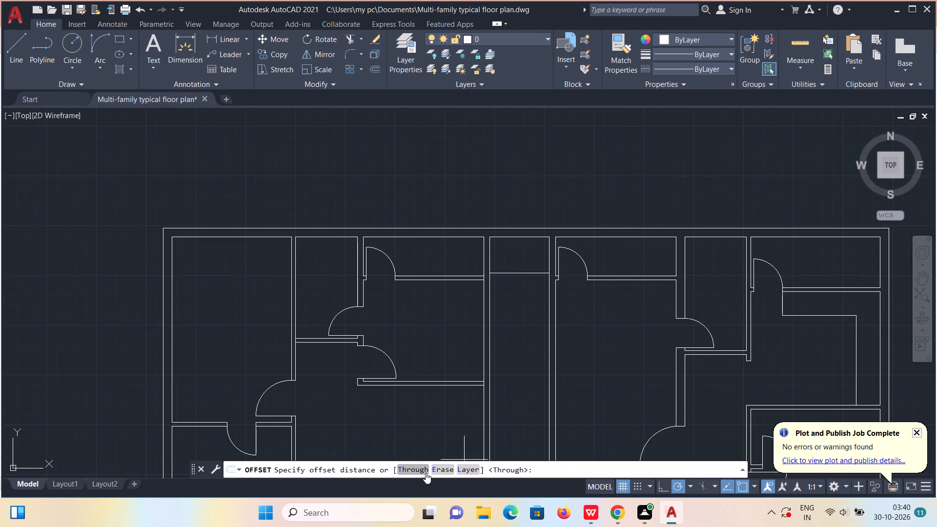
{"action": "left_click", "coordinate": [423, 470]}
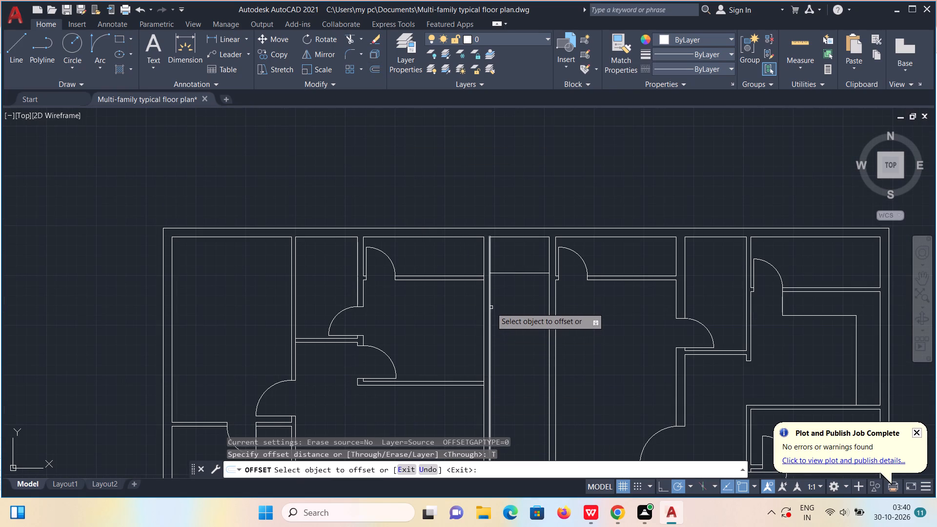
{"action": "left_click", "coordinate": [491, 307]}
{"action": "type", "text": "2'5\""}
{"action": "key", "text": "Return"}
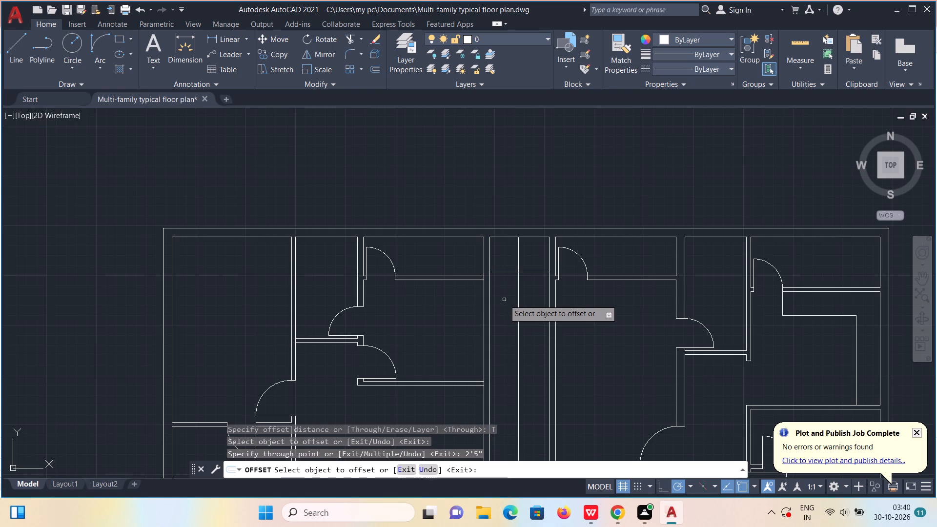
Offset the landing line downward four times in succession at 1' spacing to make the first four stair tread lines.
{"action": "left_click", "coordinate": [509, 274]}
{"action": "key", "text": "1"}
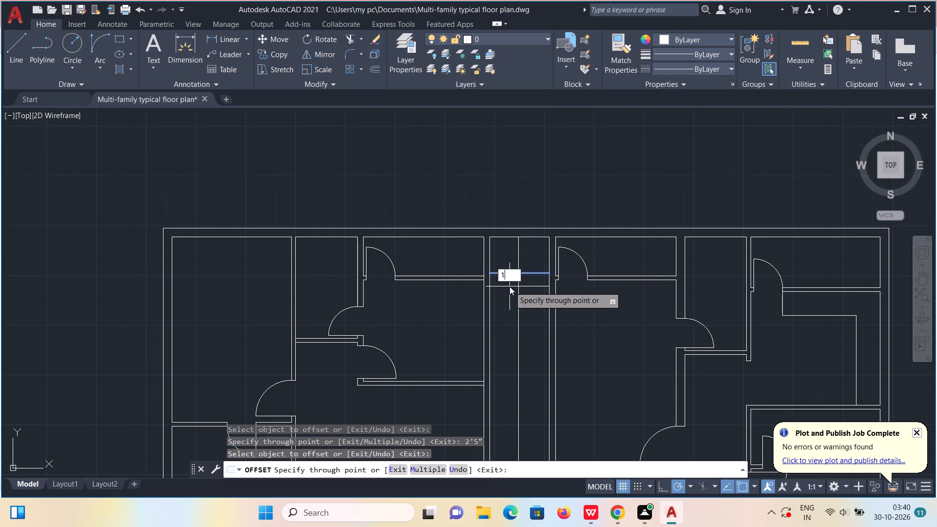
{"action": "key", "text": "apostrophe"}
{"action": "key", "text": "Return"}
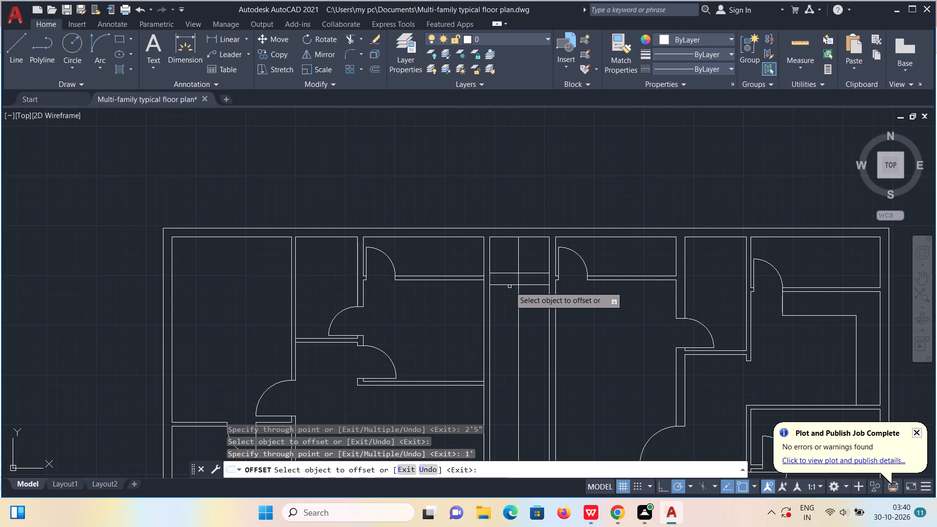
{"action": "left_click", "coordinate": [509, 286]}
{"action": "type", "text": "1'"}
{"action": "key", "text": "Return"}
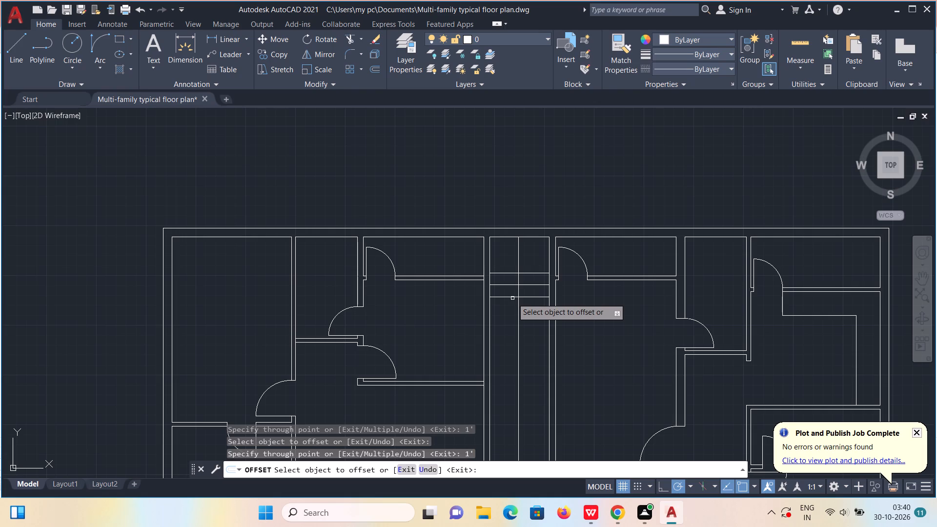
{"action": "left_click", "coordinate": [507, 296]}
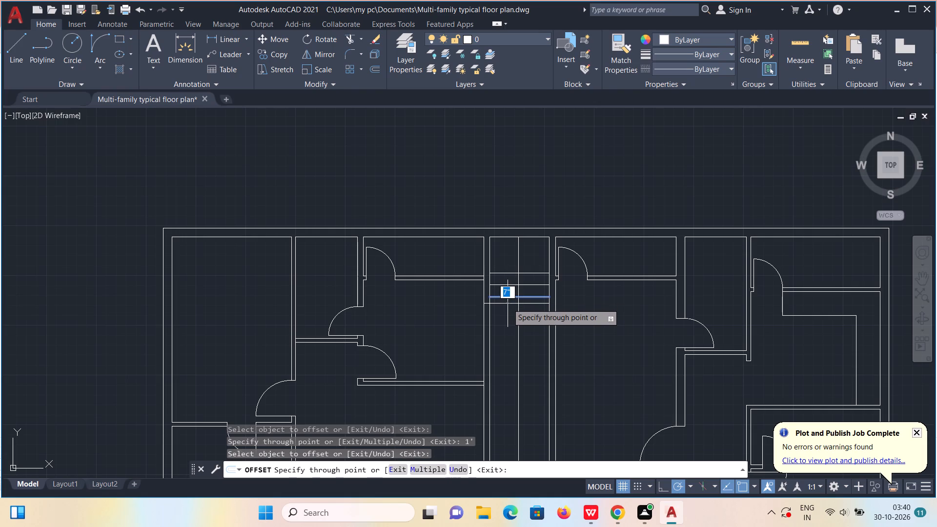
{"action": "type", "text": "1'"}
{"action": "key", "text": "Return"}
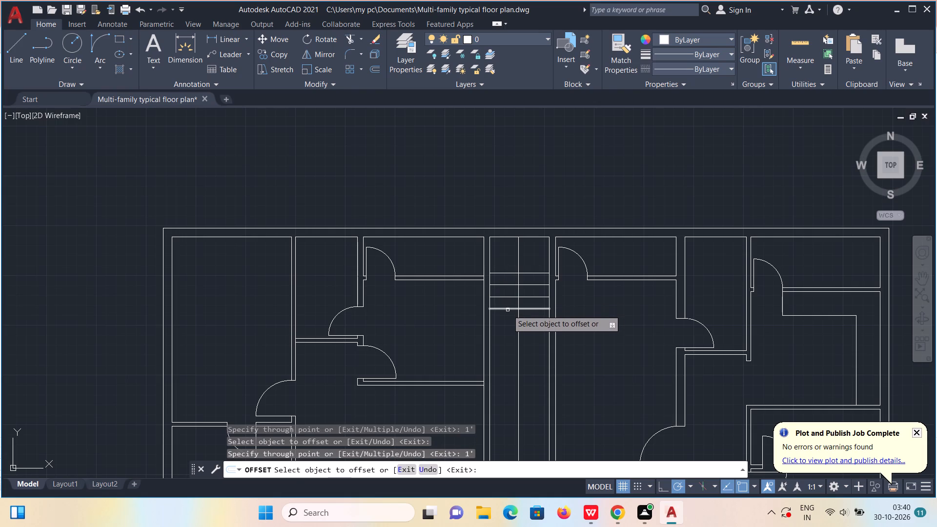
{"action": "left_click", "coordinate": [508, 310]}
{"action": "type", "text": "1'"}
{"action": "key", "text": "Return"}
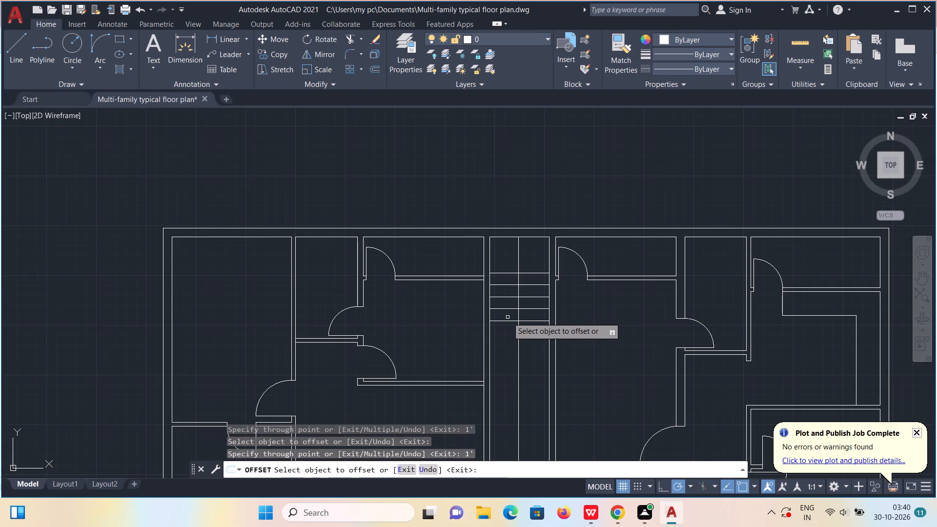
Continue the stair with four more tread lines, each offset 1' below the previous one.
{"action": "left_click", "coordinate": [508, 321]}
{"action": "type", "text": "1'"}
{"action": "key", "text": "Return"}
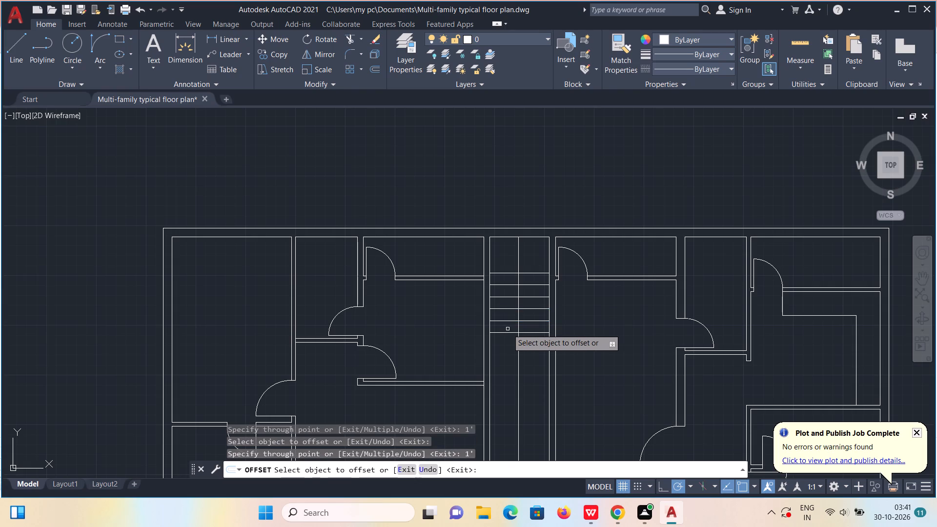
{"action": "left_click", "coordinate": [507, 331]}
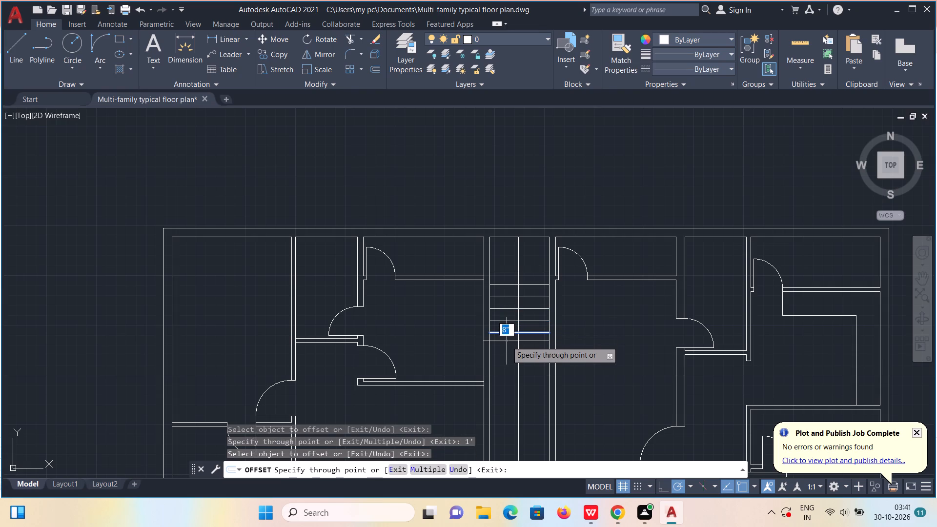
{"action": "type", "text": "1'"}
{"action": "key", "text": "Return"}
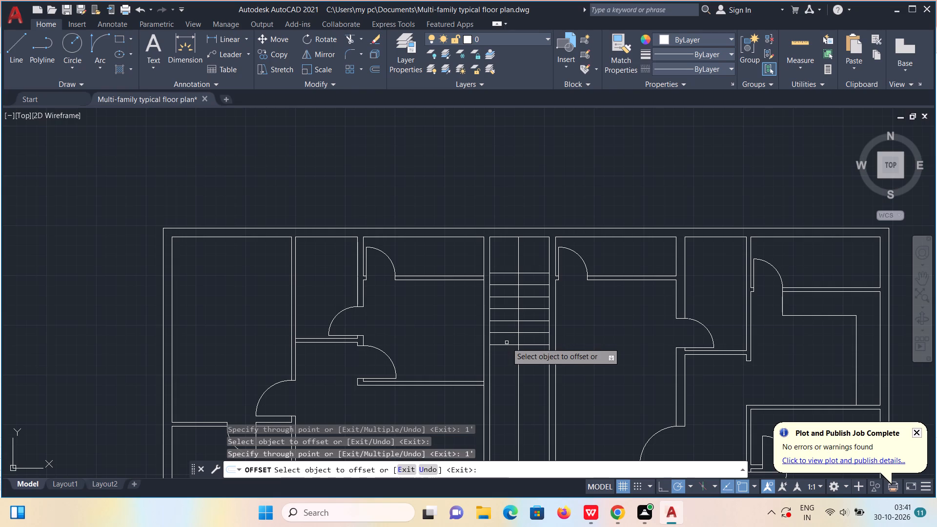
{"action": "left_click", "coordinate": [507, 344]}
{"action": "key", "text": "1"}
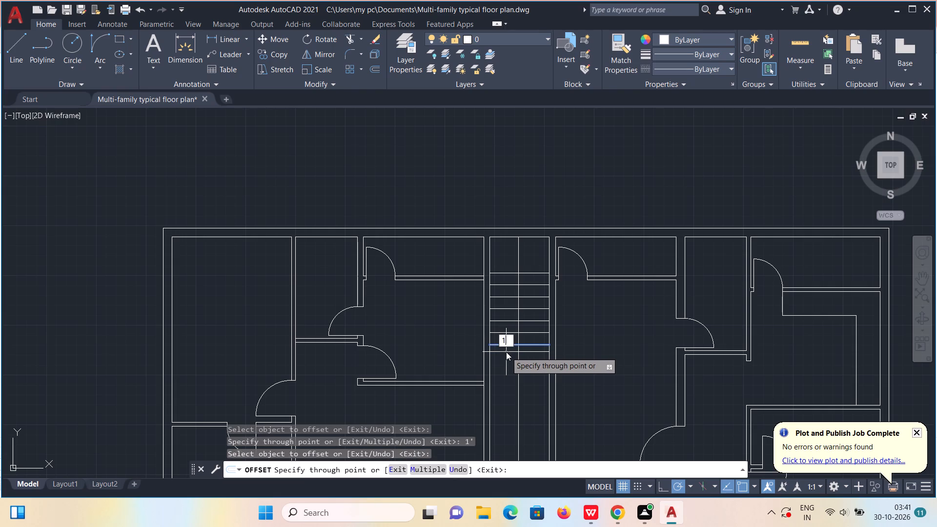
{"action": "key", "text": "apostrophe"}
{"action": "key", "text": "Return"}
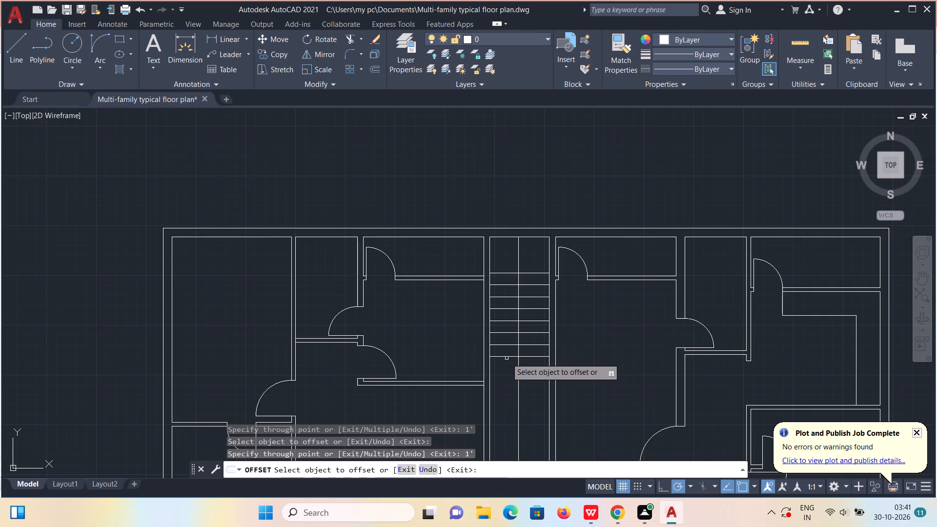
{"action": "left_click", "coordinate": [507, 358]}
{"action": "type", "text": "1'"}
{"action": "key", "text": "Return"}
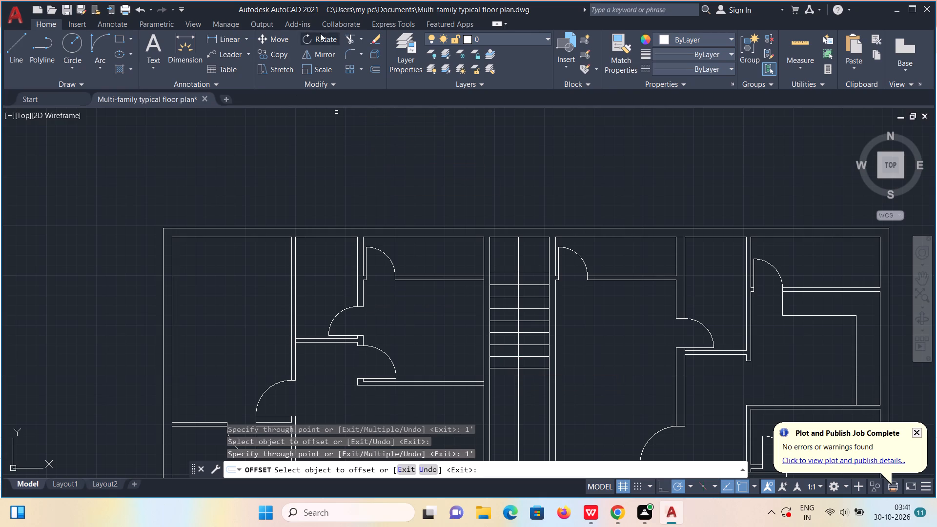
Trim the stair's centre line below the lowest tread and above the landing line.
{"action": "left_click", "coordinate": [351, 38]}
{"action": "left_click", "coordinate": [515, 400]}
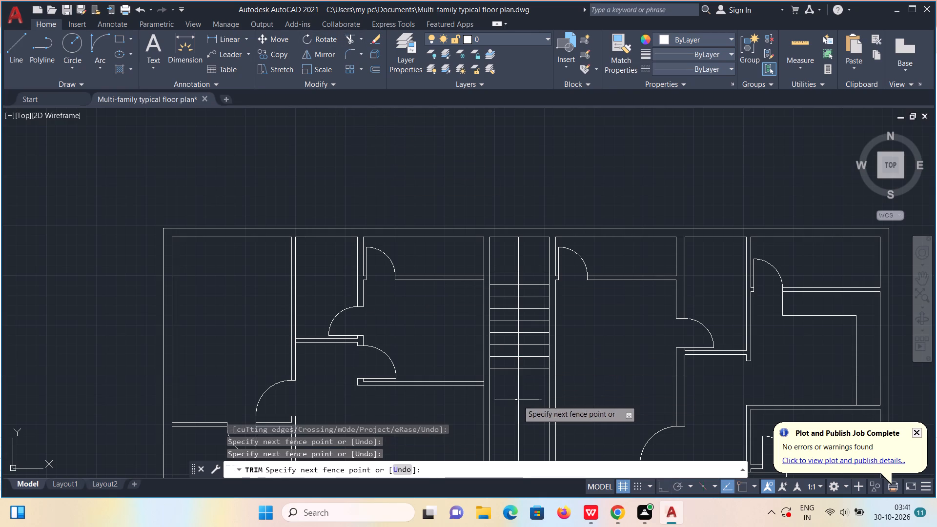
{"action": "left_click", "coordinate": [521, 399]}
{"action": "left_click_drag", "start_coordinate": [515, 254], "coordinate": [533, 254]}
Trim away the right half of the stair's lowest tread line.
{"action": "scroll", "coordinate": [533, 254], "scroll_direction": "down", "scroll_amount": 2}
{"action": "scroll", "coordinate": [528, 308], "scroll_direction": "down", "scroll_amount": 1}
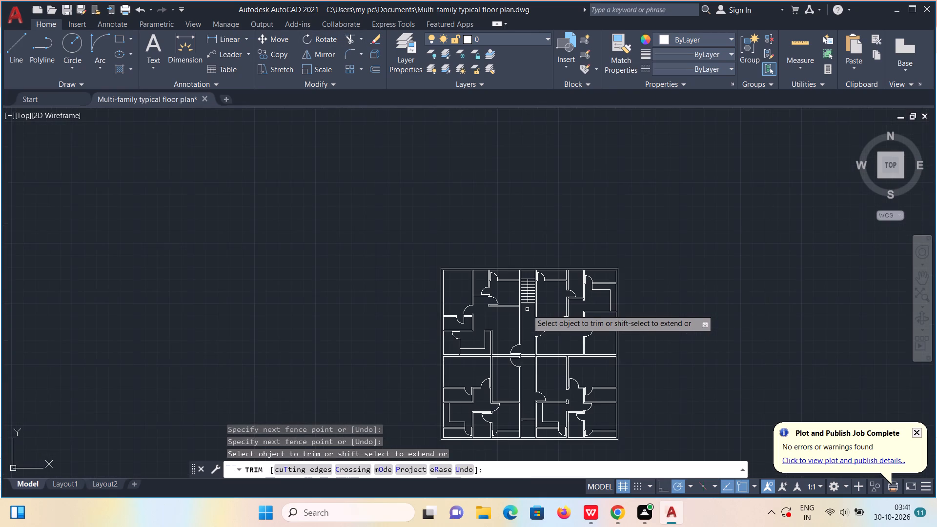
{"action": "scroll", "coordinate": [527, 309], "scroll_direction": "up", "scroll_amount": 1}
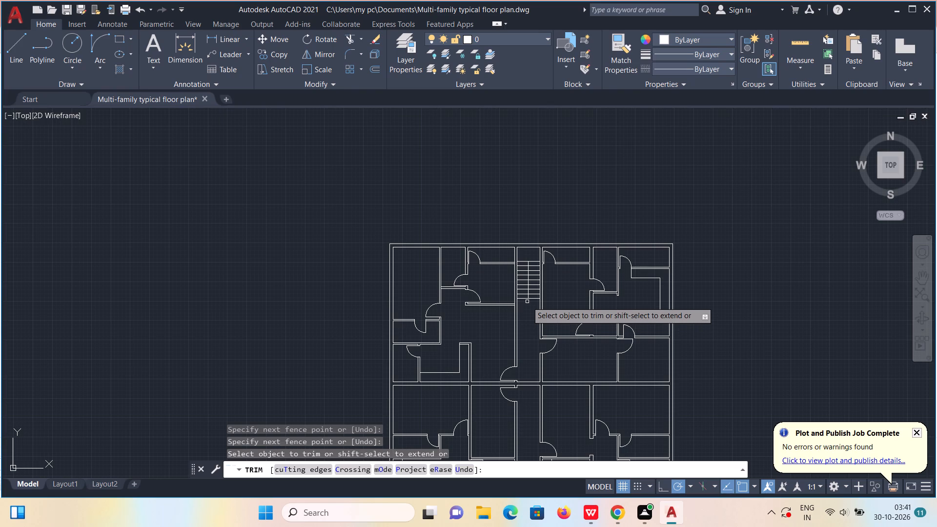
{"action": "scroll", "coordinate": [527, 302], "scroll_direction": "up", "scroll_amount": 1}
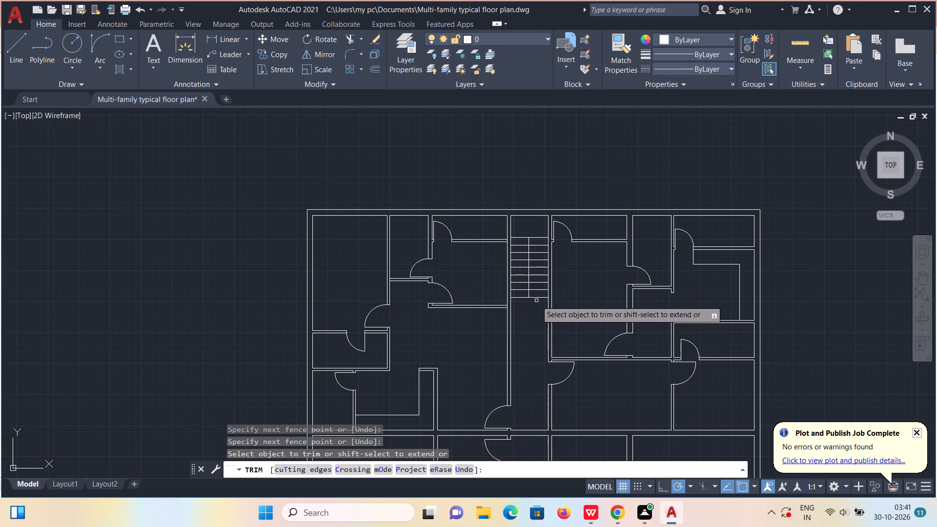
{"action": "left_click", "coordinate": [536, 298]}
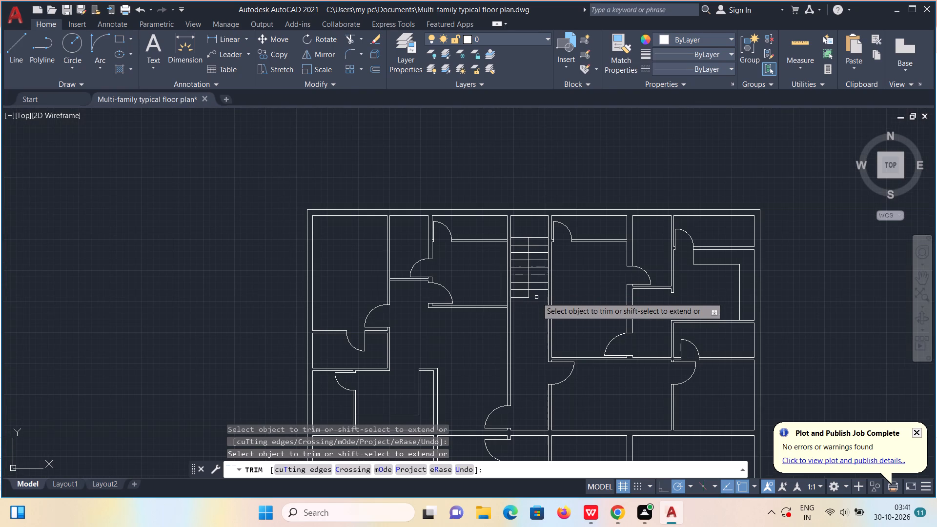
{"action": "key", "text": "Escape"}
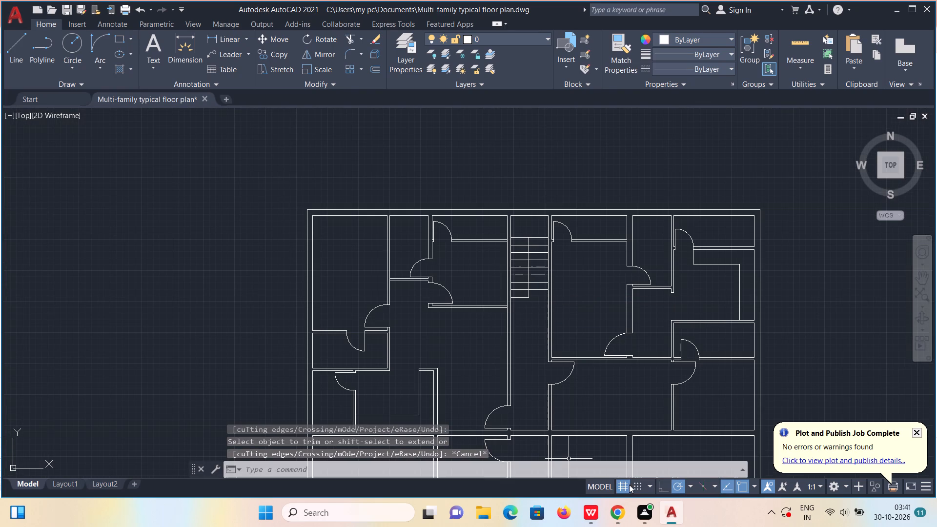
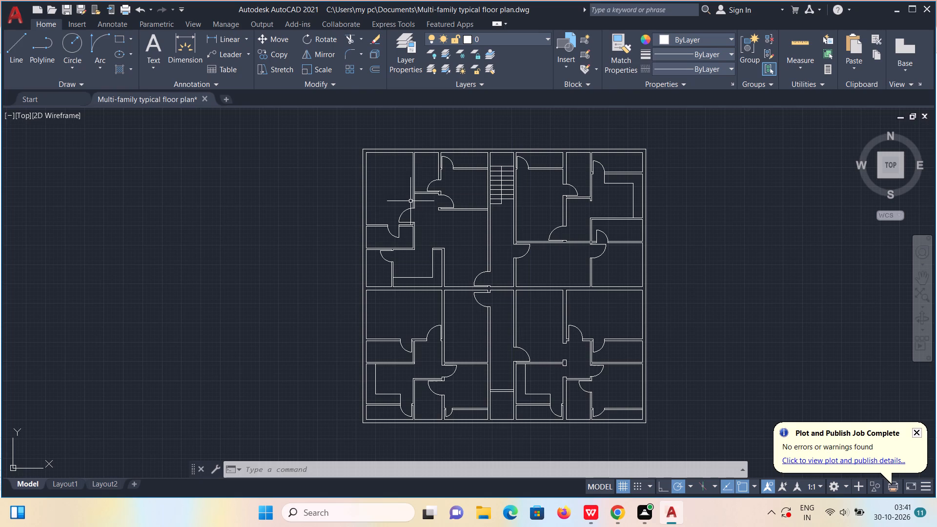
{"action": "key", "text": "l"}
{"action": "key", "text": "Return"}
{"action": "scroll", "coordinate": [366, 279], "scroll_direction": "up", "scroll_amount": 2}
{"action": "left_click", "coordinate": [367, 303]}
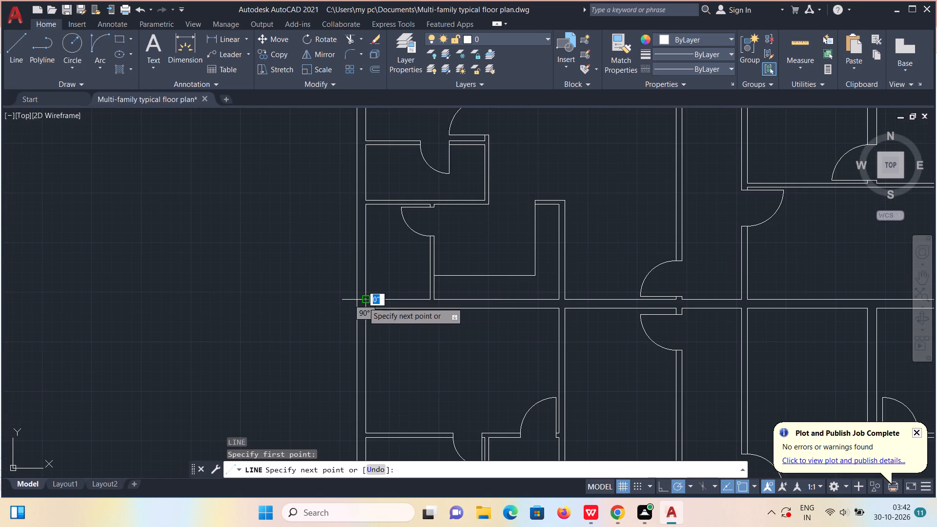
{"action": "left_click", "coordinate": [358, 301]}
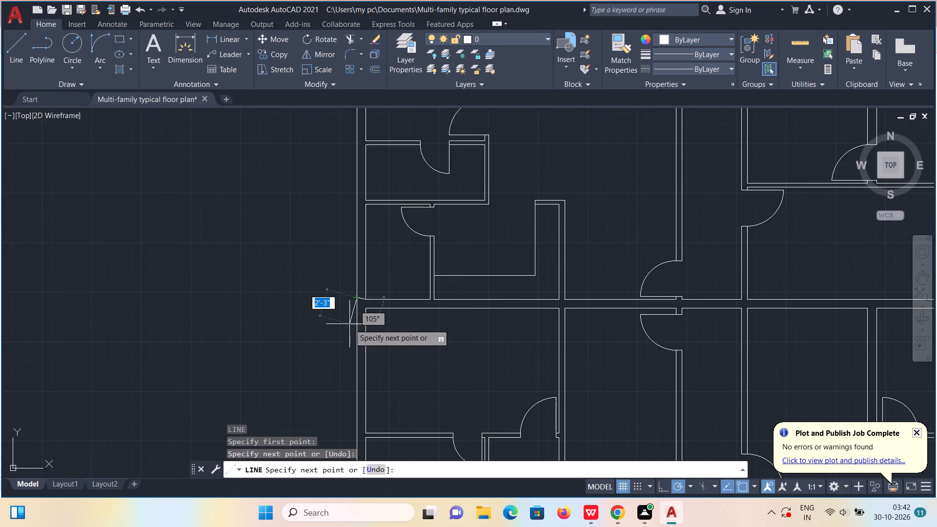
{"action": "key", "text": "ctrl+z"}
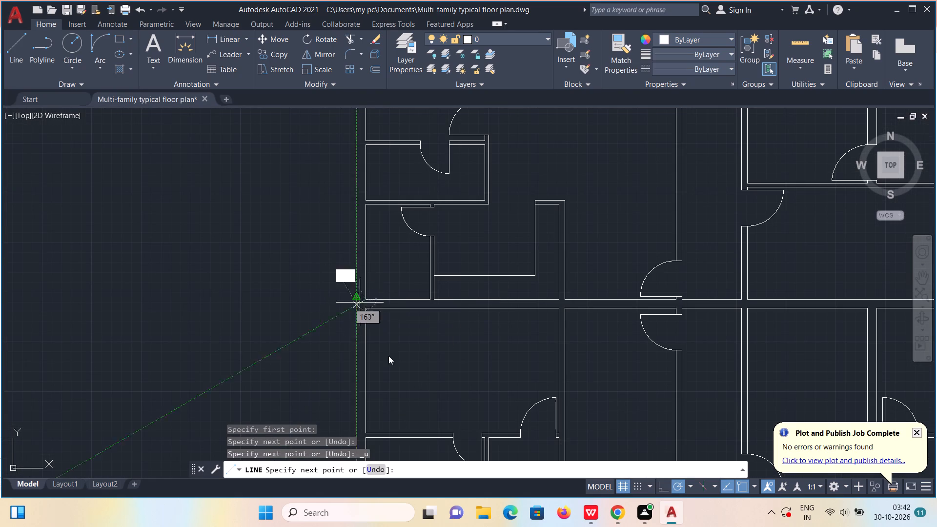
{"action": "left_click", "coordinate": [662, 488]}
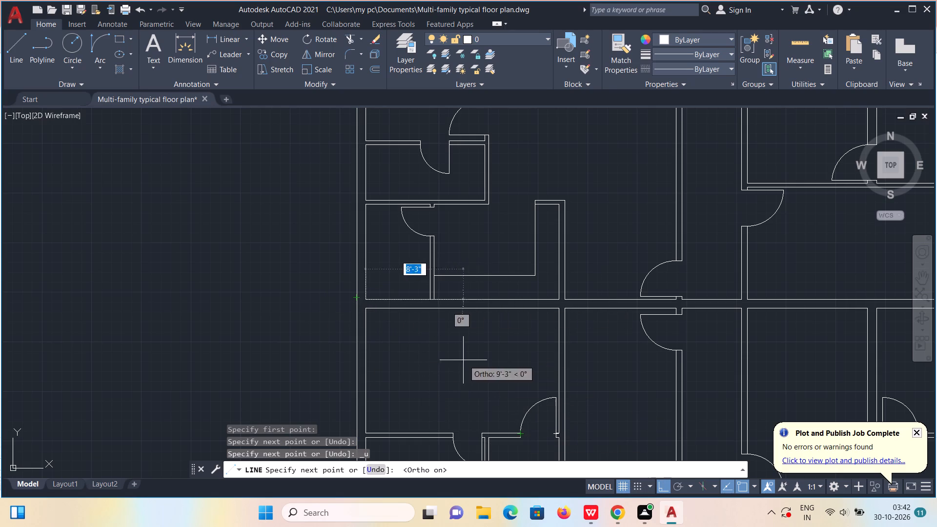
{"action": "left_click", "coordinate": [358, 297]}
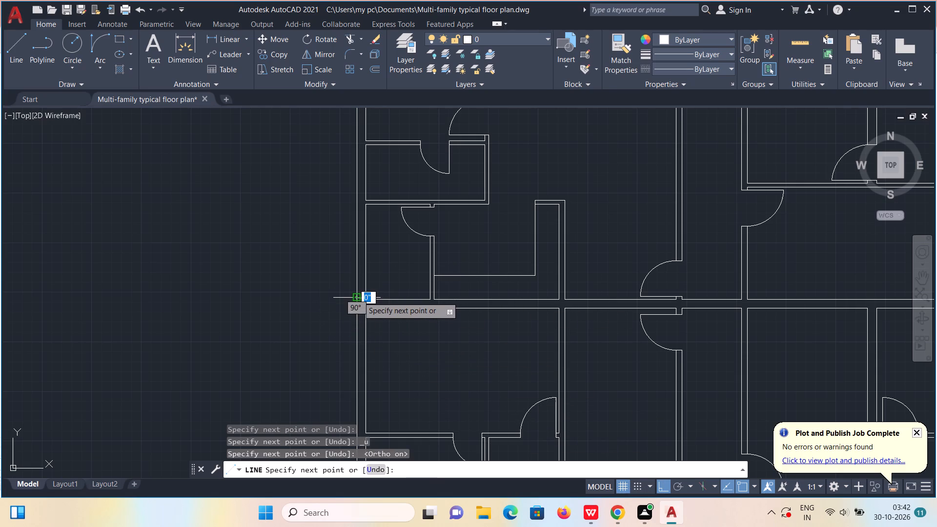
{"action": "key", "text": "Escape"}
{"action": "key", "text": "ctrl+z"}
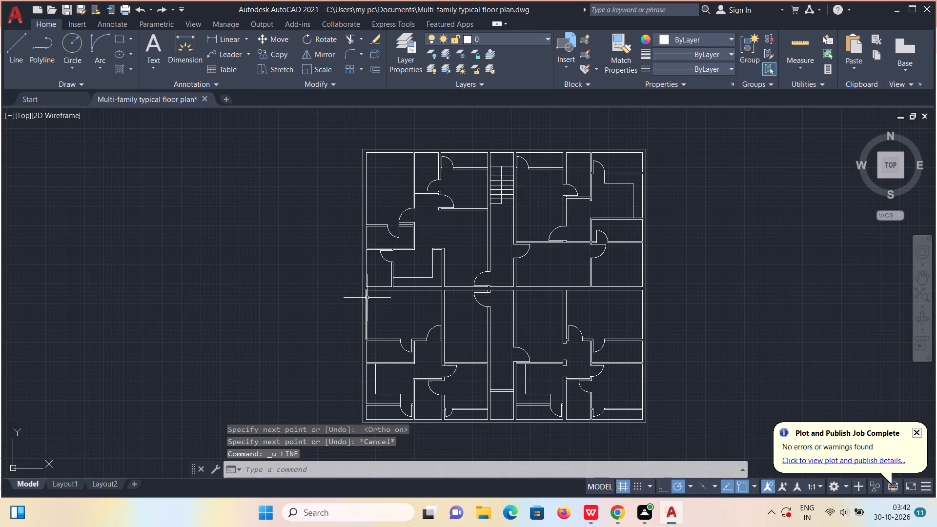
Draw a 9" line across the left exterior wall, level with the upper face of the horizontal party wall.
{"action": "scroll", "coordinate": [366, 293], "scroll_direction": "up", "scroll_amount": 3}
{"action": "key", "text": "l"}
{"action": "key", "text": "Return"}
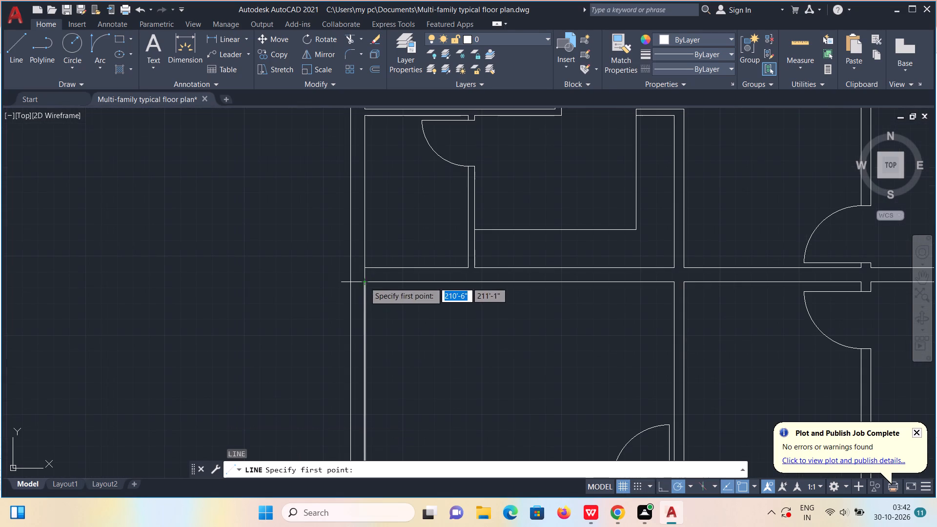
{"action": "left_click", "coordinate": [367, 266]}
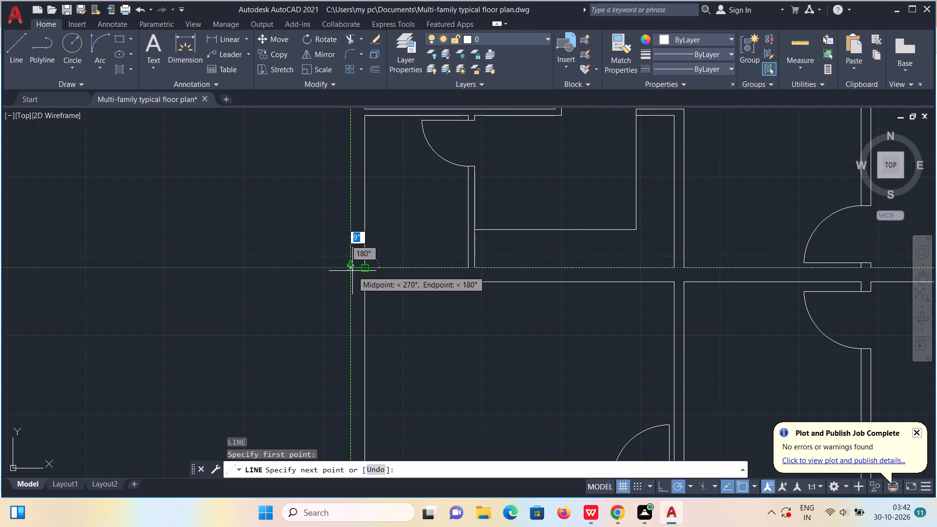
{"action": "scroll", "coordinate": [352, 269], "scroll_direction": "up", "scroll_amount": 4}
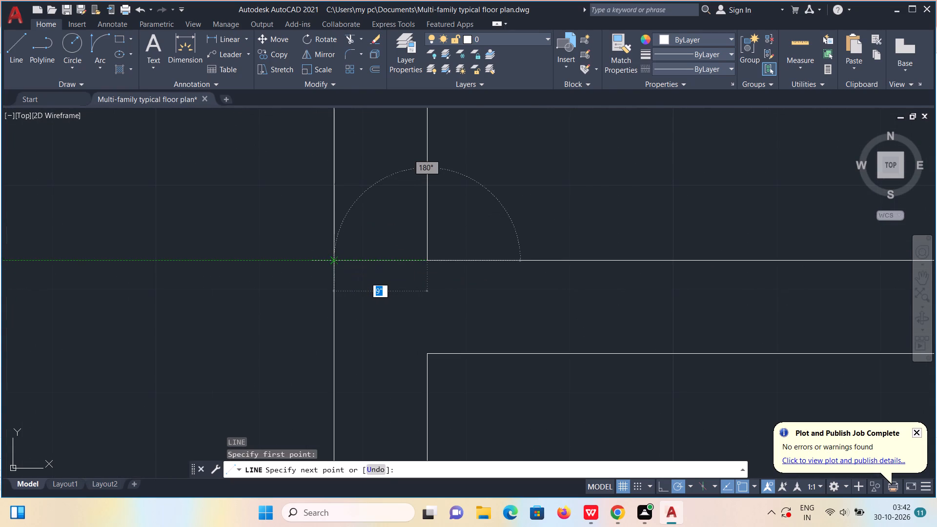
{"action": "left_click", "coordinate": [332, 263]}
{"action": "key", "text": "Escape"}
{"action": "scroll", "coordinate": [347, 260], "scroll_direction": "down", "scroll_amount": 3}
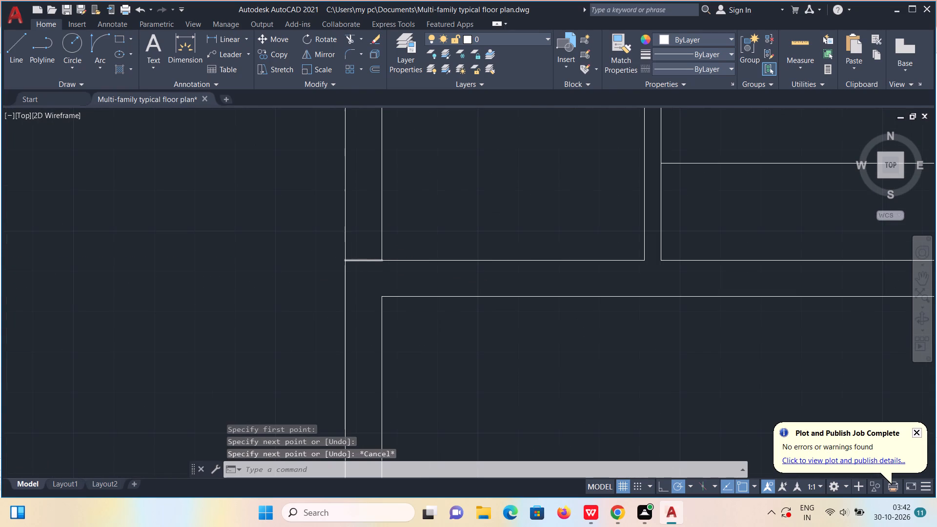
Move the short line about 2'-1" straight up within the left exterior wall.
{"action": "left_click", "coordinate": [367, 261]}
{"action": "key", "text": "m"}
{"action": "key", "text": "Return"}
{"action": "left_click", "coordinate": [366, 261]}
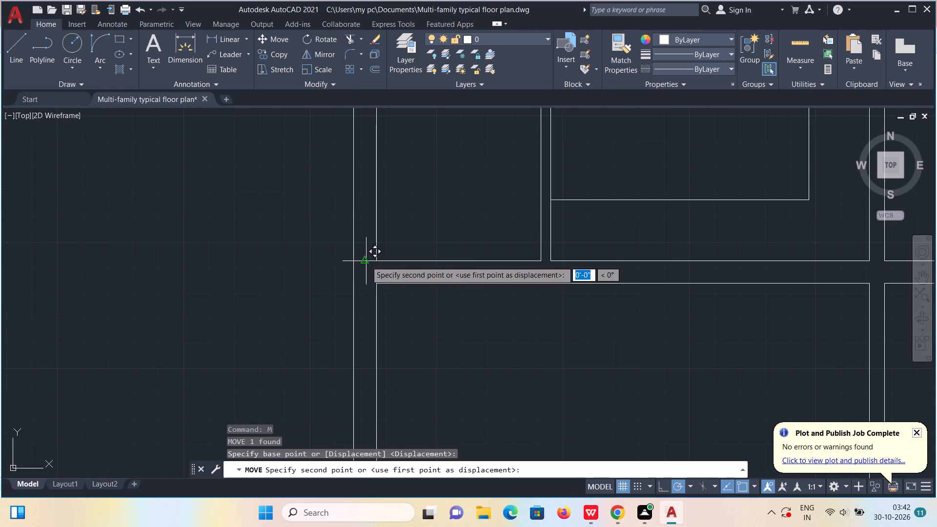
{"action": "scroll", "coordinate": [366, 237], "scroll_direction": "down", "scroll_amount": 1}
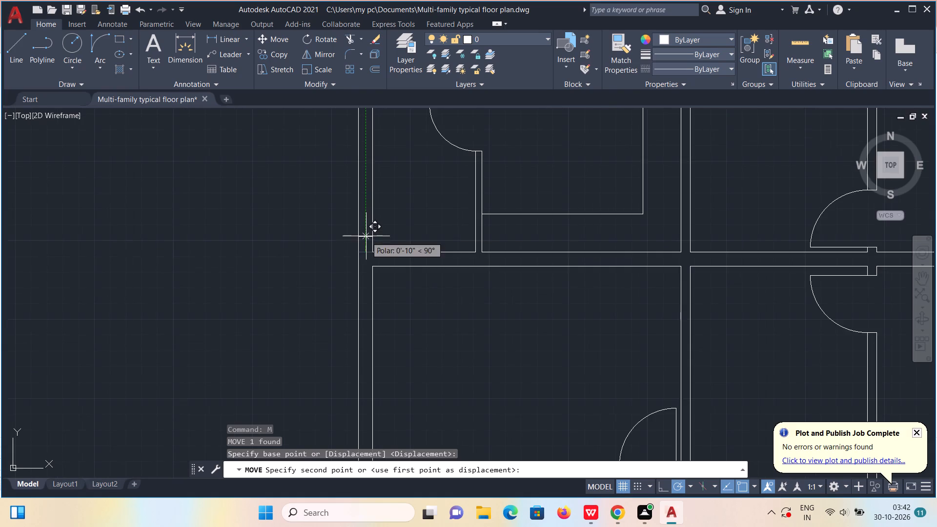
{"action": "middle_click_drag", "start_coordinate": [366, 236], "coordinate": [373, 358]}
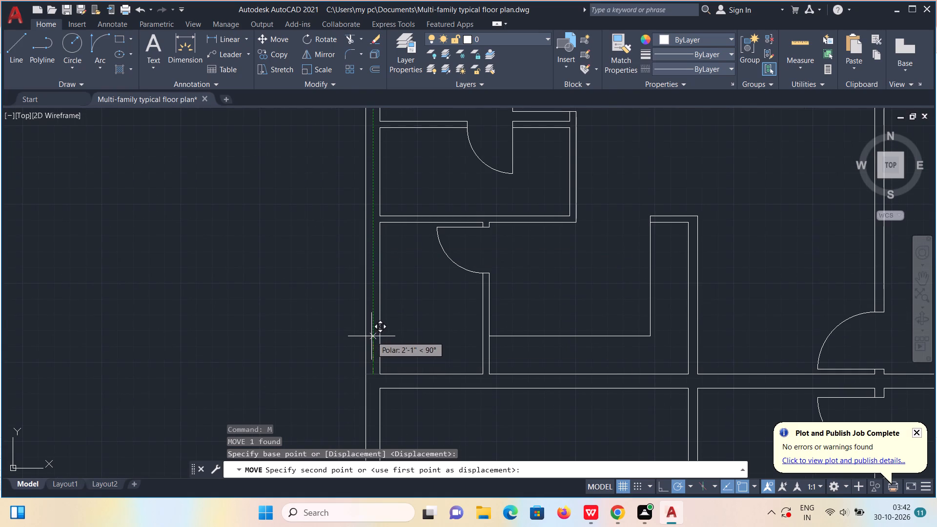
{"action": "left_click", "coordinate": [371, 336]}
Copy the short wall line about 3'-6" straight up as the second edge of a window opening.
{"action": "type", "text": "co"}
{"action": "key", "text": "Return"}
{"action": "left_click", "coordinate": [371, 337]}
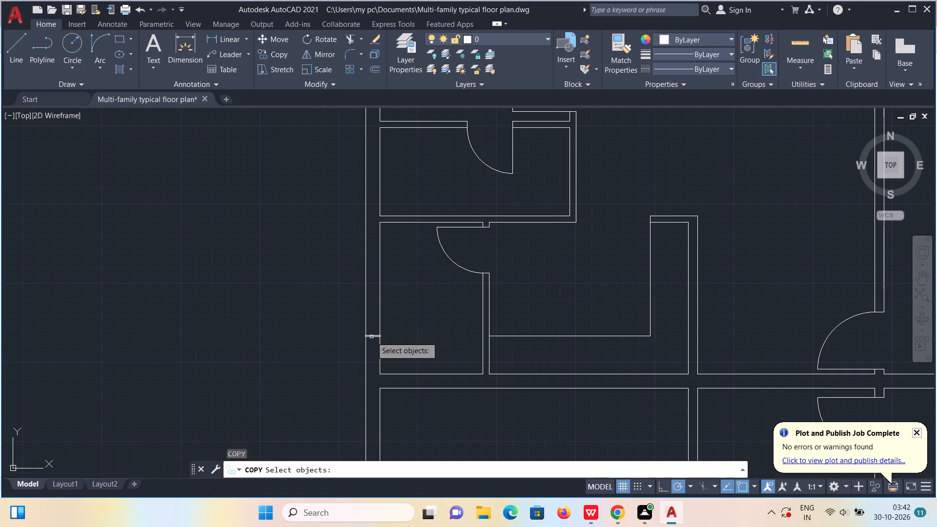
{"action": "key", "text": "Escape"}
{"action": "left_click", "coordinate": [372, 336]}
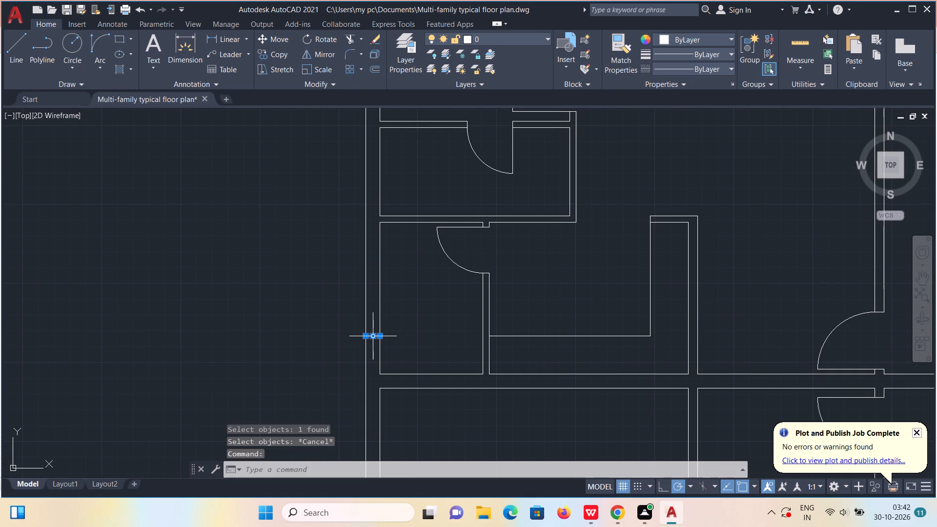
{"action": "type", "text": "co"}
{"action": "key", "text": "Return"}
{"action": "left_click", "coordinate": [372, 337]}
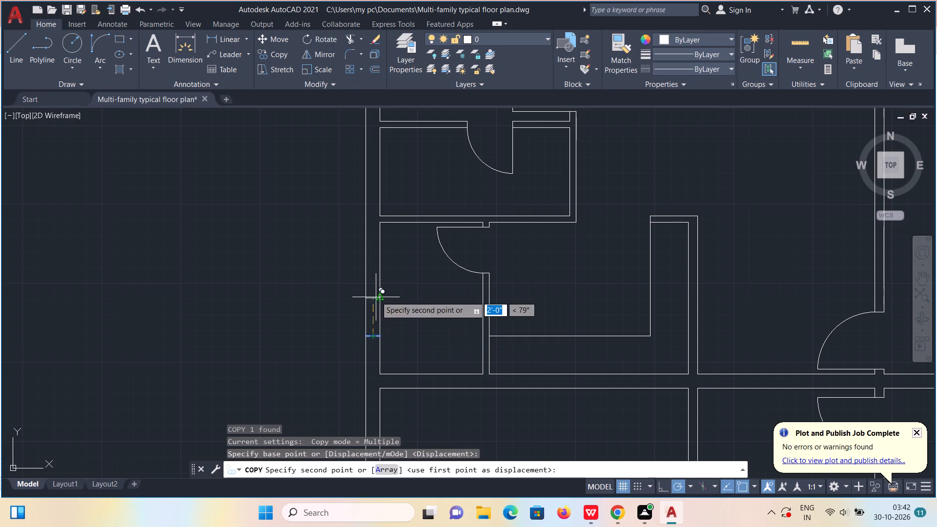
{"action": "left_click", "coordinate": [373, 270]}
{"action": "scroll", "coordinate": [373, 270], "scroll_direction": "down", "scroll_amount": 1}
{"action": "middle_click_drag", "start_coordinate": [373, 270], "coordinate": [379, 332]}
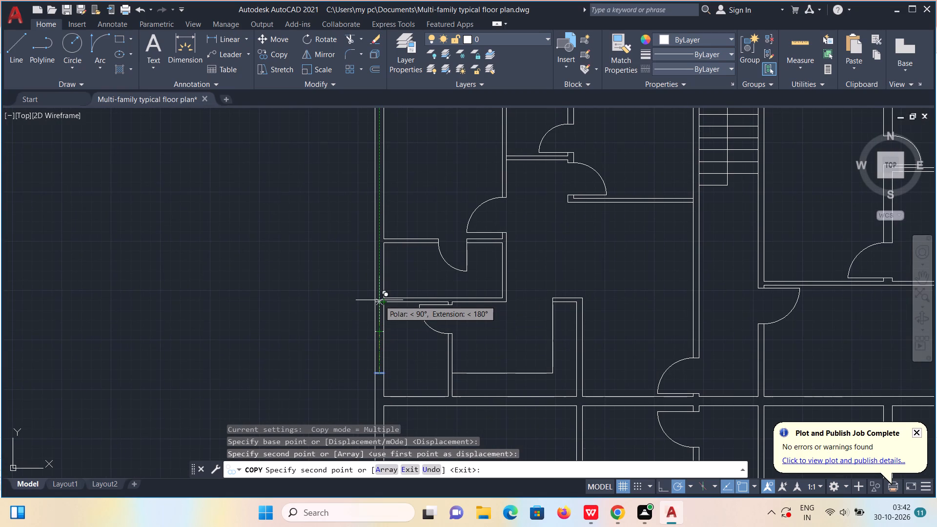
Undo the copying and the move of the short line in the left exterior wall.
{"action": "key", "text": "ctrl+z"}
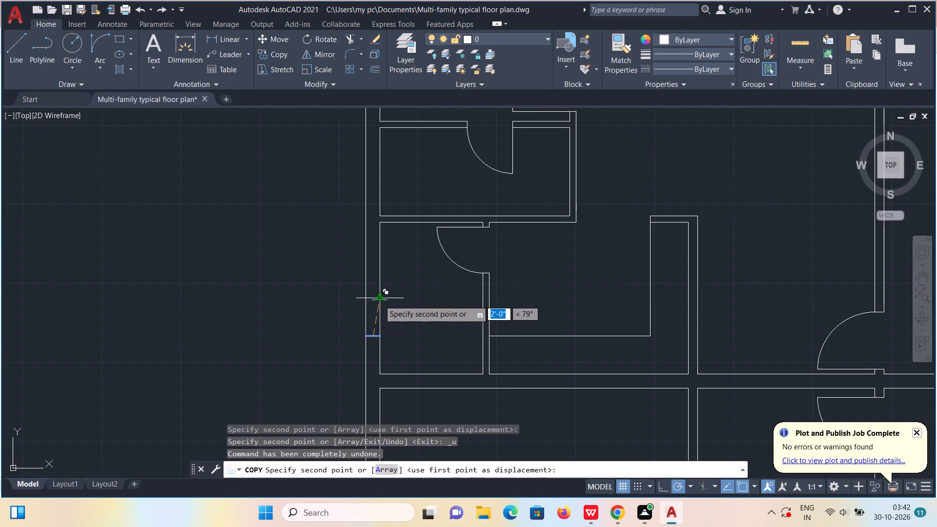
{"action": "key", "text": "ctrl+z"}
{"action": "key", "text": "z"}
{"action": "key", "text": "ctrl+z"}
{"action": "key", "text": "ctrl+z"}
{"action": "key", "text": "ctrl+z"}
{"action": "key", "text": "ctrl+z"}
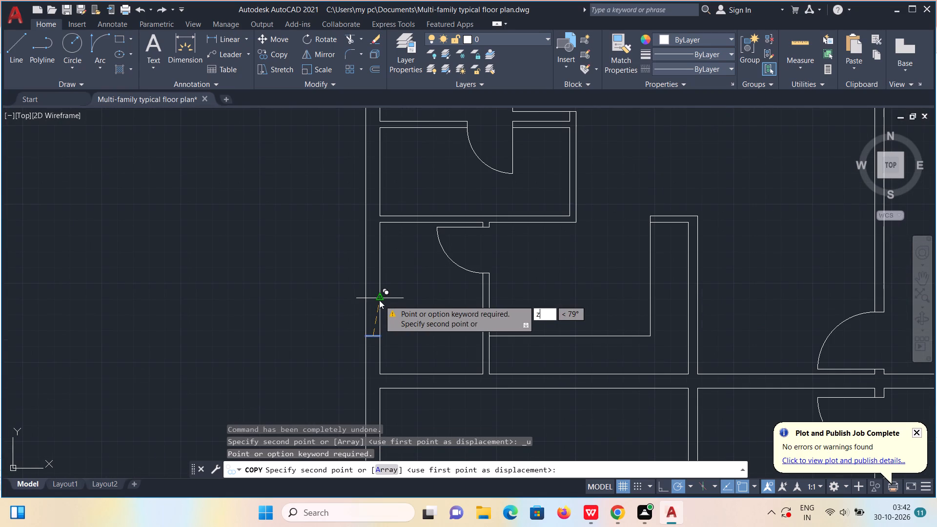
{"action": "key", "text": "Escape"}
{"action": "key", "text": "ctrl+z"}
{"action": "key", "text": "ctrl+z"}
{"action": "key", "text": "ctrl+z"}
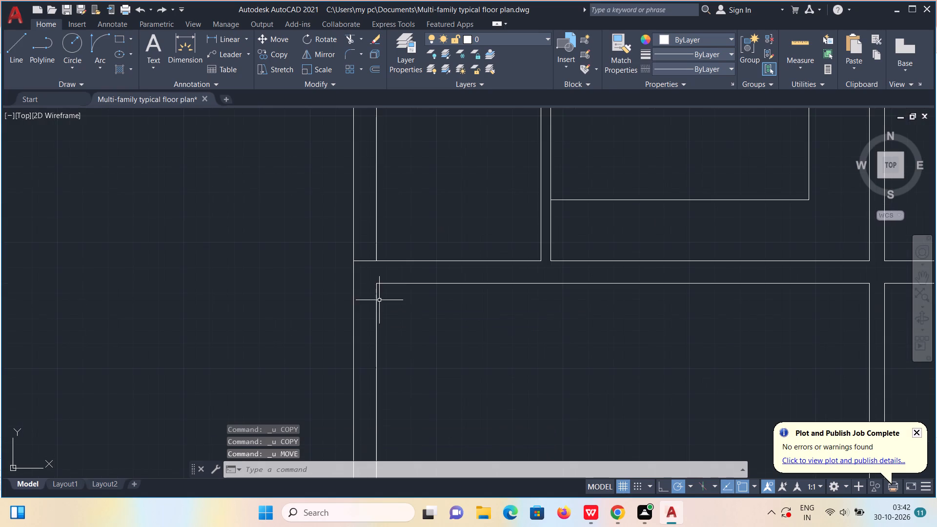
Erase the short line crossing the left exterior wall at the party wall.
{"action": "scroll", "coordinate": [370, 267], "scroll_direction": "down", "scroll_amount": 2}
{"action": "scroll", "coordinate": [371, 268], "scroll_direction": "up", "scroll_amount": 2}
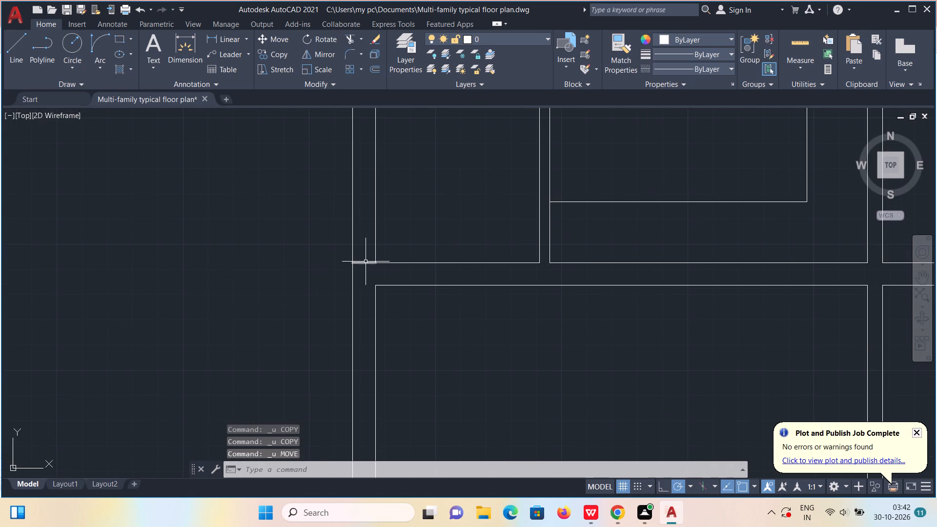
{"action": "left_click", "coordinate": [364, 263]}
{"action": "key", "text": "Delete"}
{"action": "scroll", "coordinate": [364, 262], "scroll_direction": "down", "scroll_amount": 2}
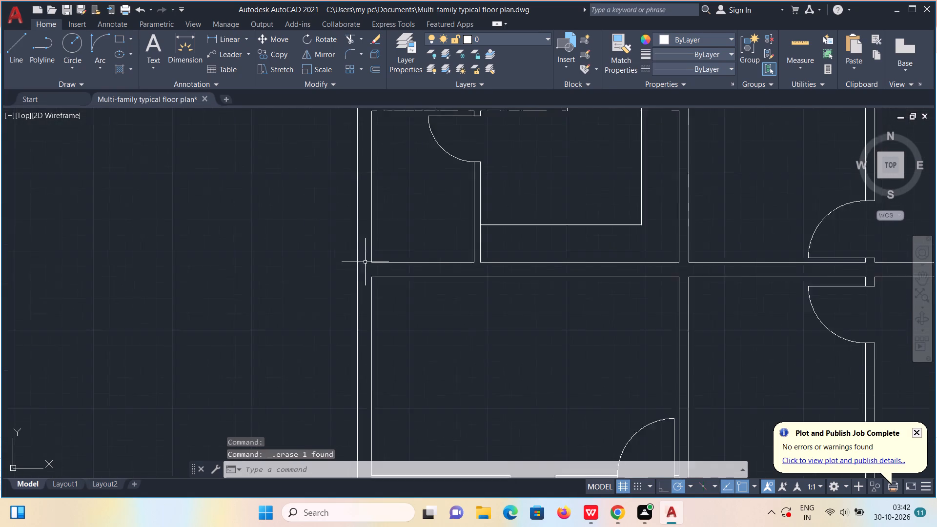
Draw a short line across the left exterior wall from the lower-left inner corner of the small upper-left room.
{"action": "middle_click_drag", "start_coordinate": [389, 262], "coordinate": [403, 431]}
{"action": "scroll", "coordinate": [399, 356], "scroll_direction": "down", "scroll_amount": 1}
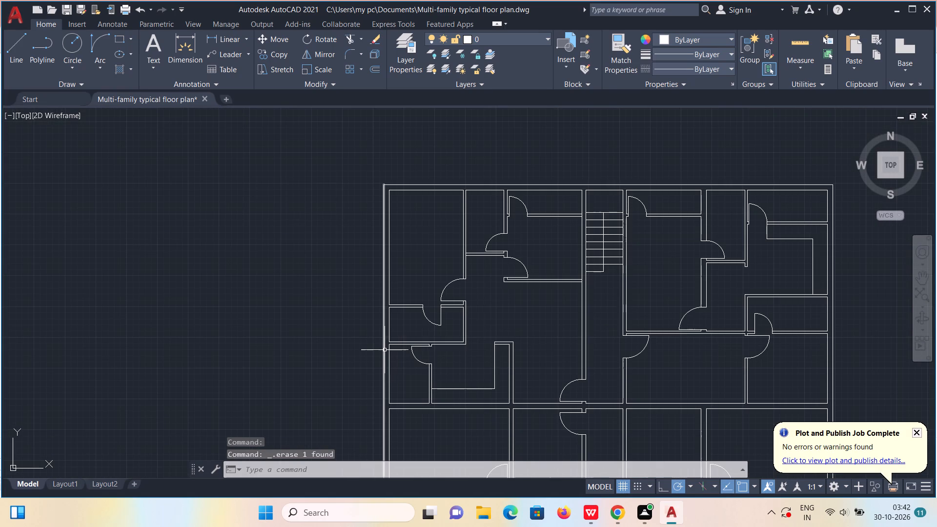
{"action": "key", "text": "l"}
{"action": "key", "text": "Return"}
{"action": "scroll", "coordinate": [383, 348], "scroll_direction": "up", "scroll_amount": 2}
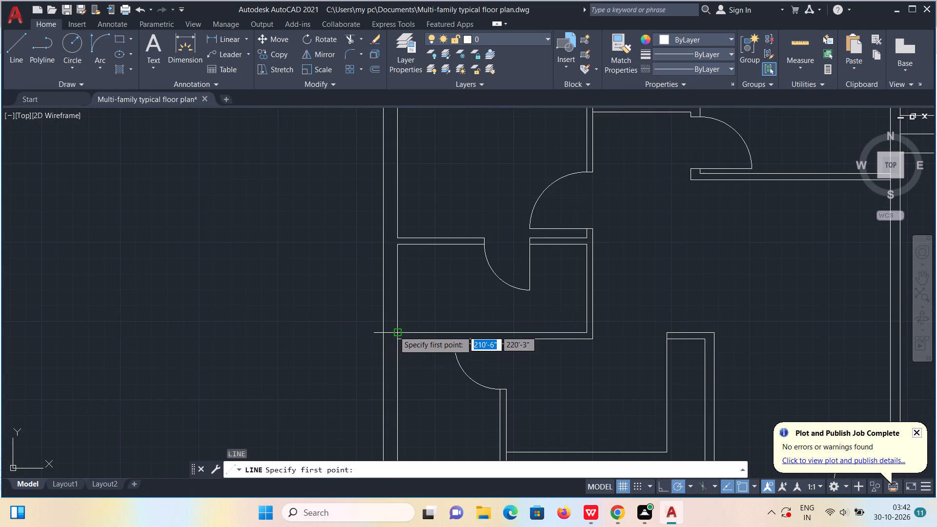
{"action": "left_click", "coordinate": [394, 331]}
{"action": "left_click", "coordinate": [384, 331]}
{"action": "key", "text": "Escape"}
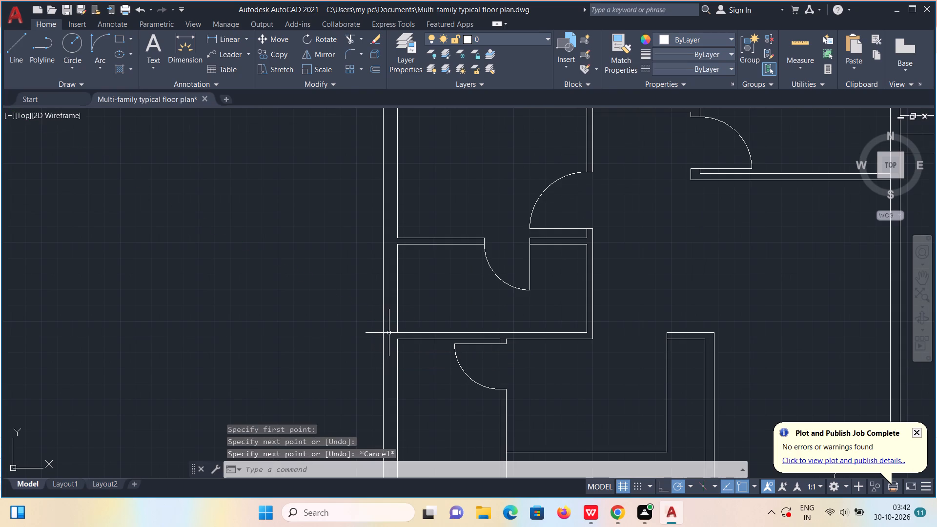
Move the short line about 0'-11" up within the exterior wall as the window's lower edge.
{"action": "left_click", "coordinate": [390, 333]}
{"action": "key", "text": "m"}
{"action": "key", "text": "Return"}
{"action": "left_click", "coordinate": [390, 333]}
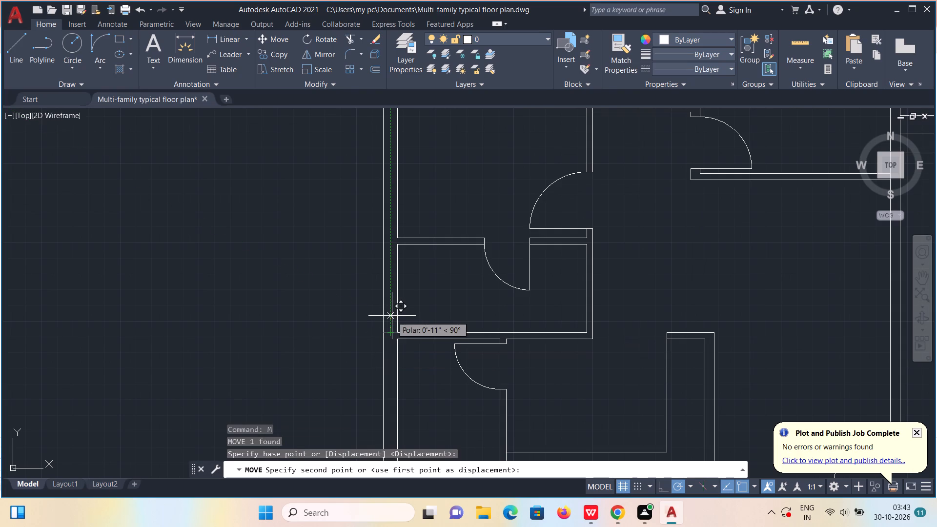
{"action": "left_click", "coordinate": [393, 315]}
Copy the window's lower edge line 2'-7" straight up as its upper edge.
{"action": "double_click", "coordinate": [393, 315]}
{"action": "type", "text": "co"}
{"action": "key", "text": "Return"}
{"action": "left_click", "coordinate": [393, 315]}
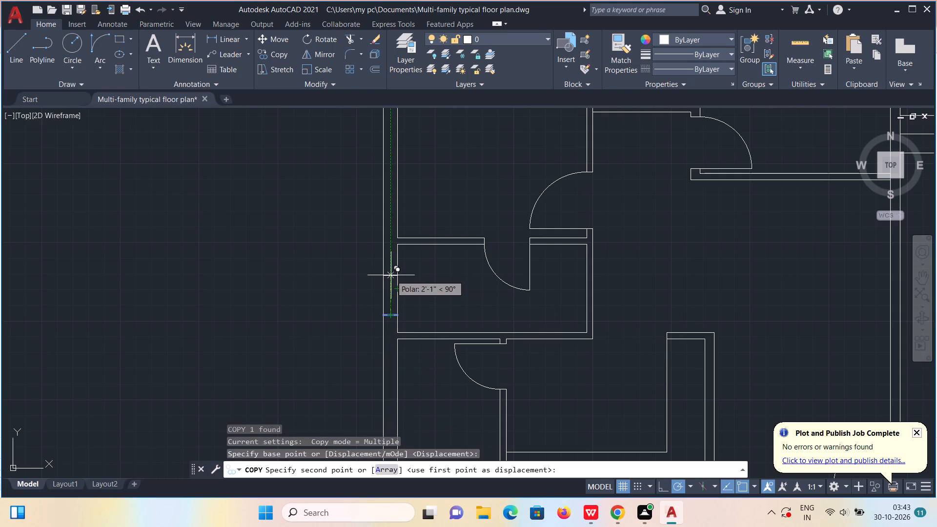
{"action": "left_click", "coordinate": [391, 266]}
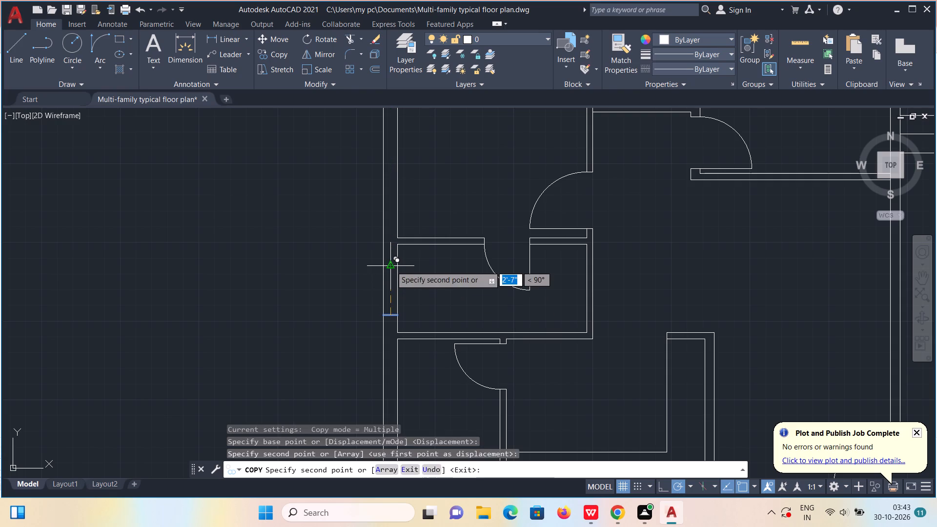
{"action": "key", "text": "Escape"}
Draw the window's vertical centre line between the midpoints of its upper and lower edge lines.
{"action": "key", "text": "l"}
{"action": "key", "text": "Return"}
{"action": "left_click", "coordinate": [391, 266]}
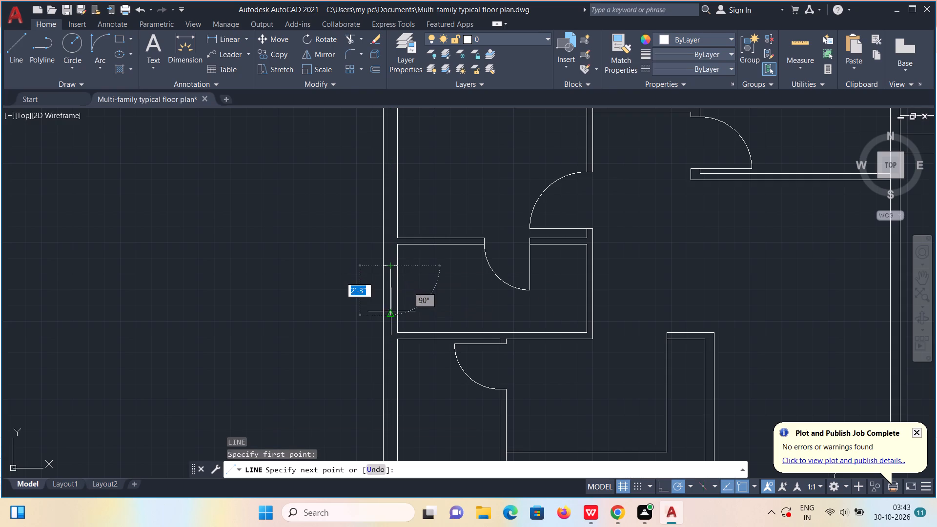
{"action": "left_click", "coordinate": [390, 315]}
{"action": "key", "text": "Escape"}
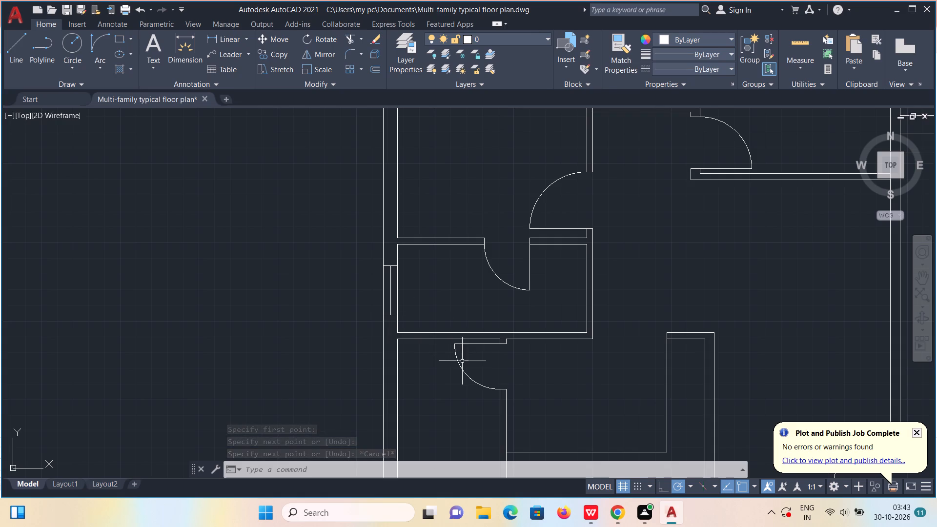
Draw a short line closing the partition's bottom end at the party wall, in the room below the window.
{"action": "middle_click_drag", "start_coordinate": [457, 345], "coordinate": [414, 233]}
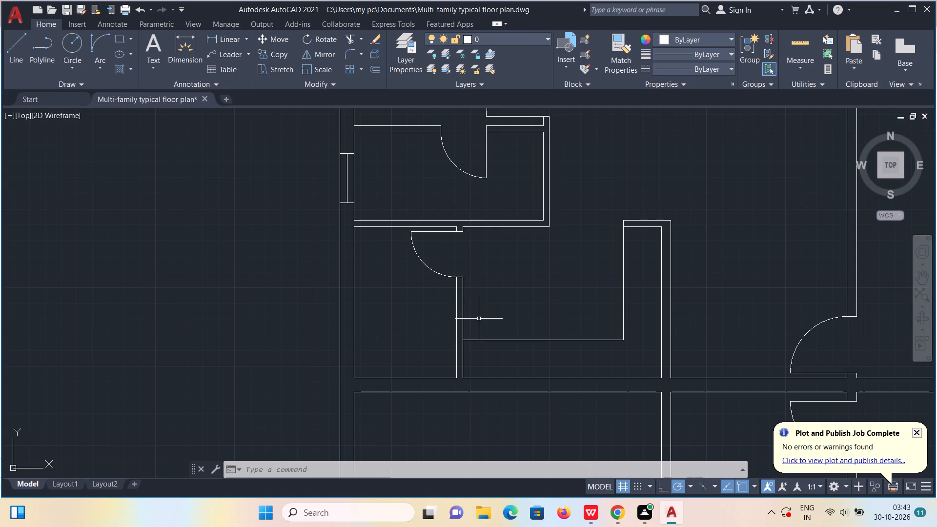
{"action": "key", "text": "l"}
{"action": "key", "text": "Return"}
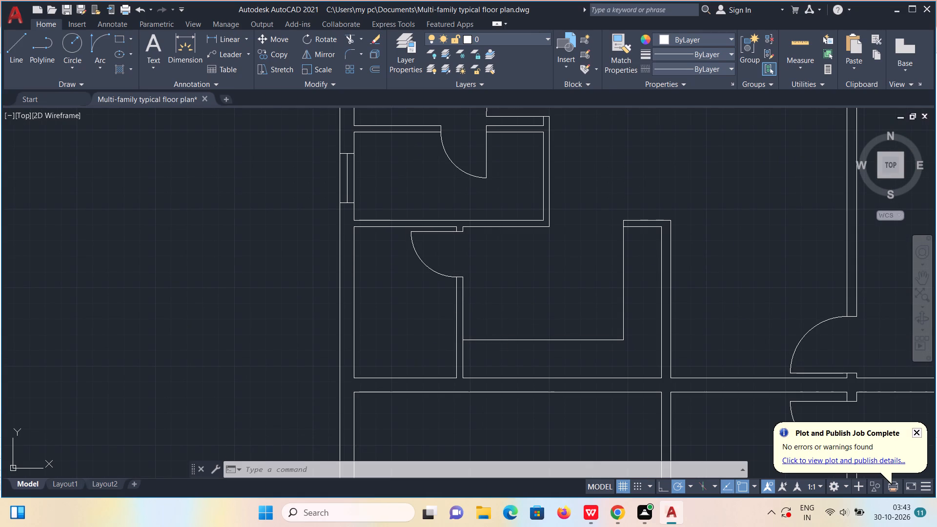
{"action": "scroll", "coordinate": [472, 330], "scroll_direction": "up", "scroll_amount": 1}
{"action": "left_click", "coordinate": [447, 407]}
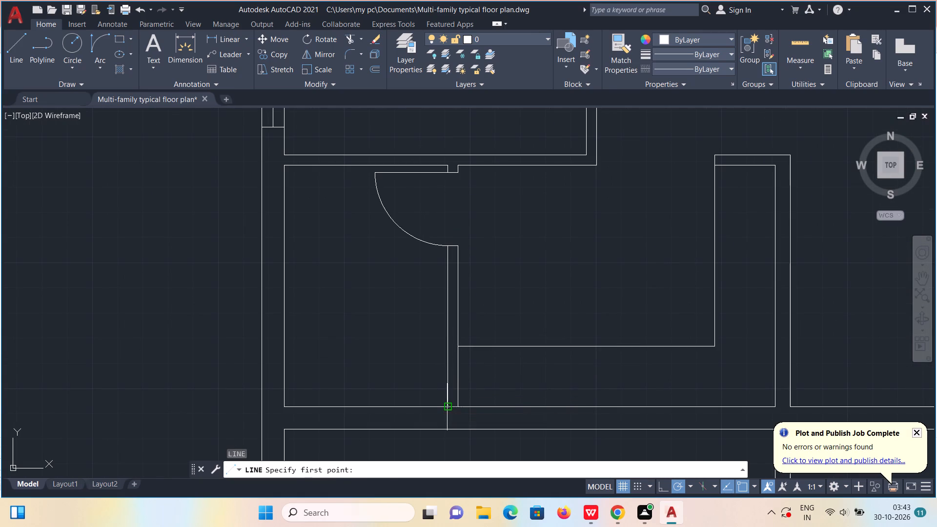
{"action": "left_click", "coordinate": [457, 406]}
{"action": "key", "text": "Escape"}
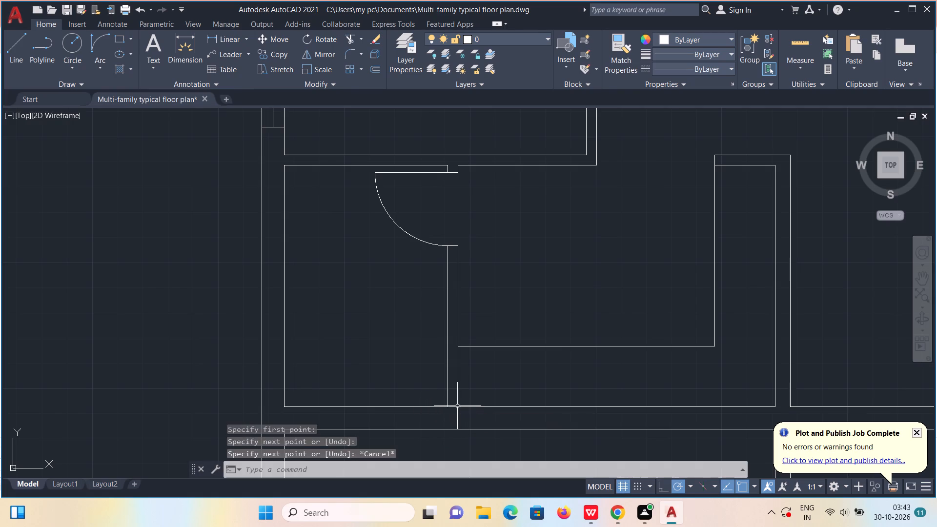
Move the short closing line about 0'-9" up within the partition below the door as the opening's lower edge.
{"action": "left_click", "coordinate": [452, 408]}
{"action": "key", "text": "m"}
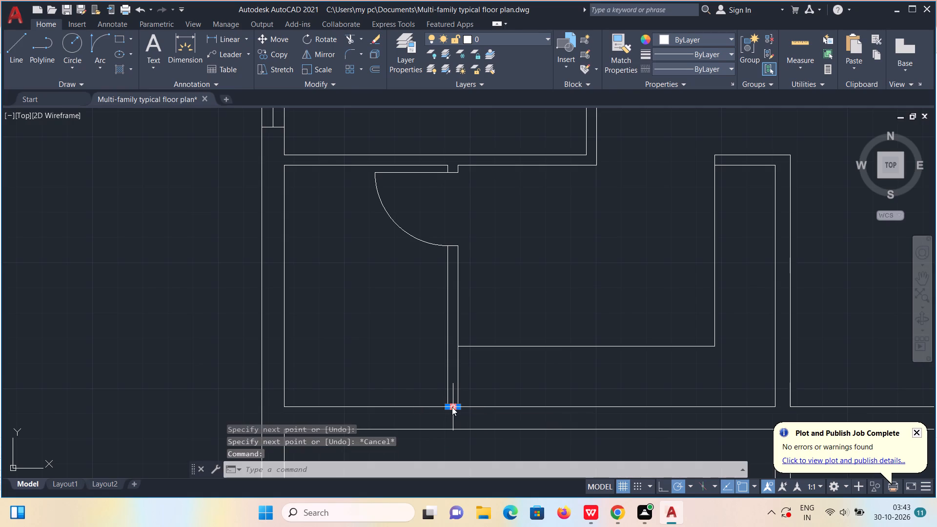
{"action": "key", "text": "Return"}
{"action": "left_click", "coordinate": [452, 407]}
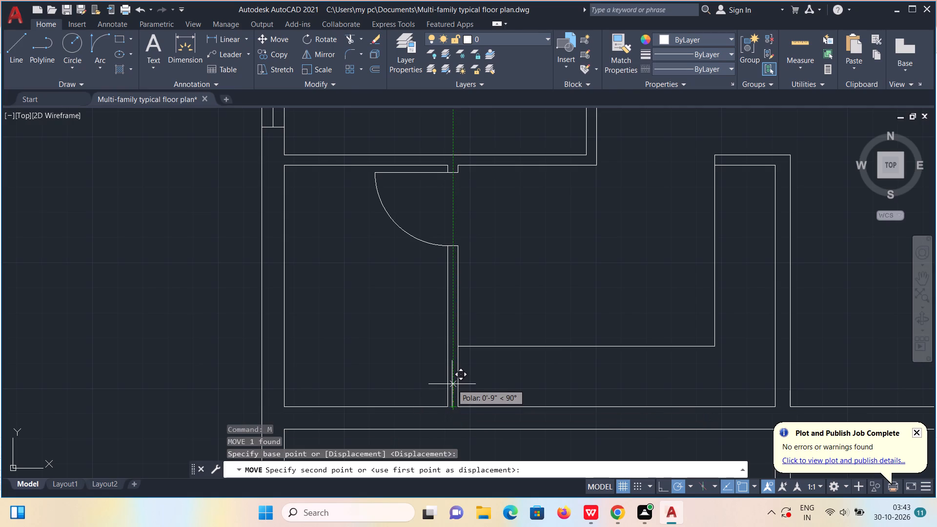
{"action": "triple_click", "coordinate": [452, 384]}
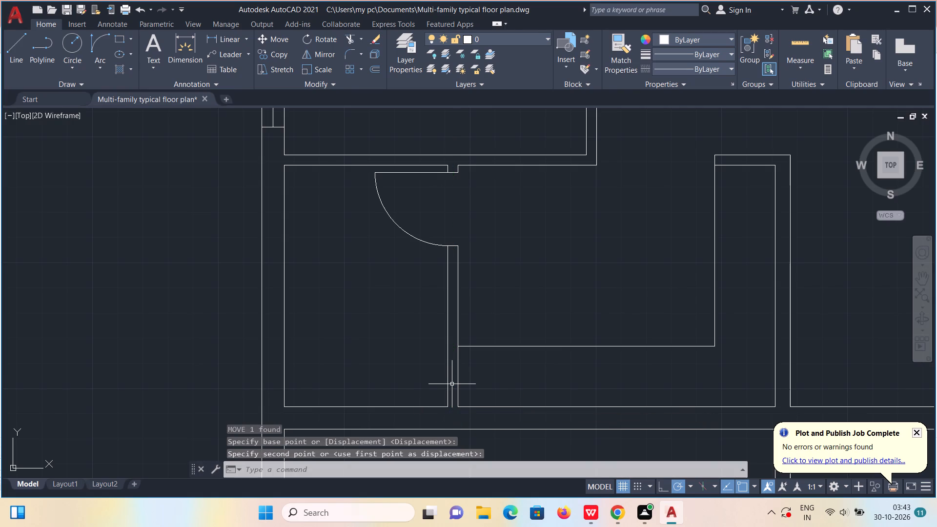
Copy the partition opening's lower edge line about 2'-10" straight up as its upper edge.
{"action": "type", "text": "co"}
{"action": "key", "text": "Return"}
{"action": "left_click", "coordinate": [452, 384]}
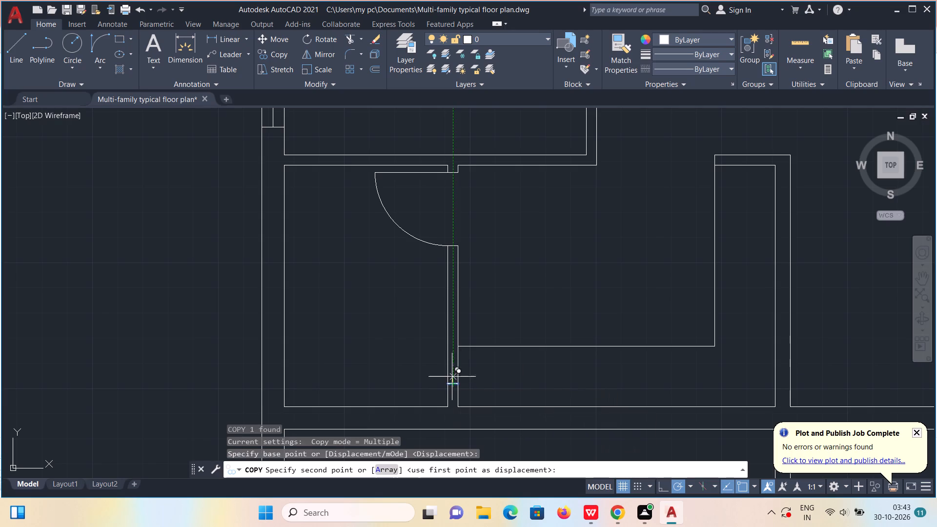
{"action": "left_click", "coordinate": [453, 297]}
{"action": "key", "text": "Escape"}
Draw the partition opening's vertical centre line between the midpoints of its upper and lower edge lines.
{"action": "key", "text": "l"}
{"action": "key", "text": "Return"}
{"action": "left_click", "coordinate": [453, 297]}
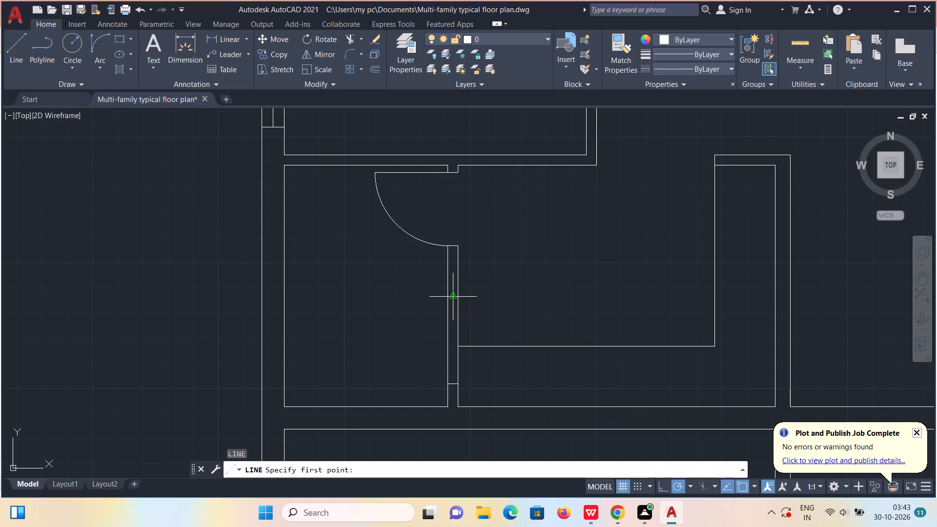
{"action": "left_click", "coordinate": [454, 381]}
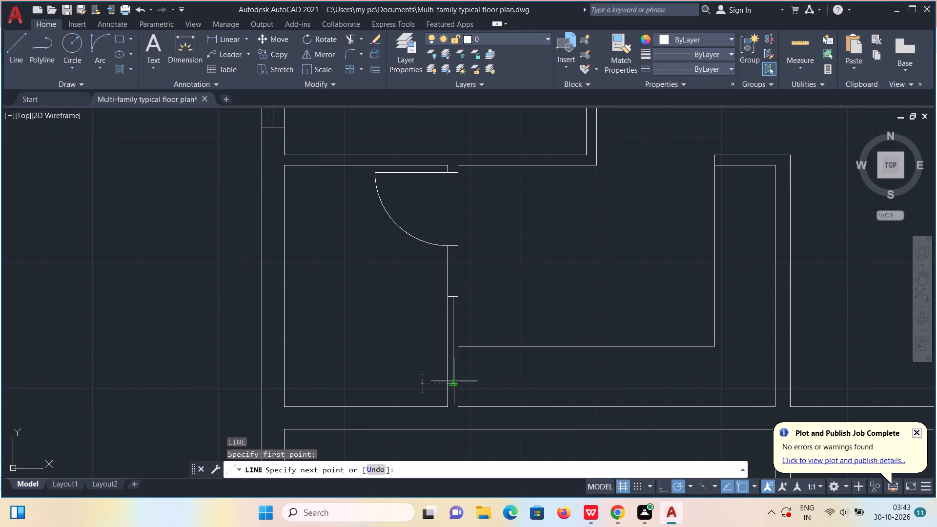
{"action": "key", "text": "Escape"}
Draw a short line across the left exterior wall from the large upper room's bottom-left inner corner.
{"action": "scroll", "coordinate": [449, 352], "scroll_direction": "down", "scroll_amount": 1}
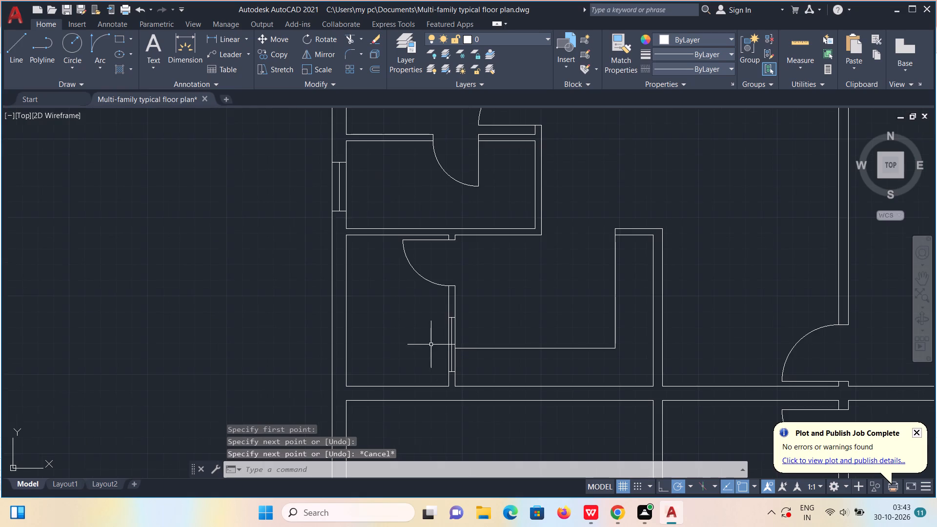
{"action": "middle_click_drag", "start_coordinate": [412, 317], "coordinate": [492, 516]}
{"action": "middle_click_drag", "start_coordinate": [460, 351], "coordinate": [476, 428]}
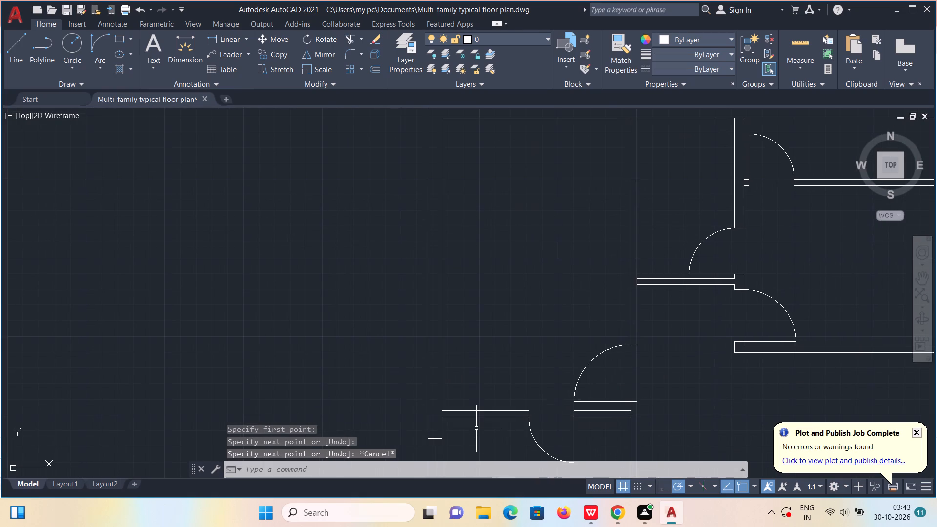
{"action": "key", "text": "l"}
{"action": "key", "text": "Return"}
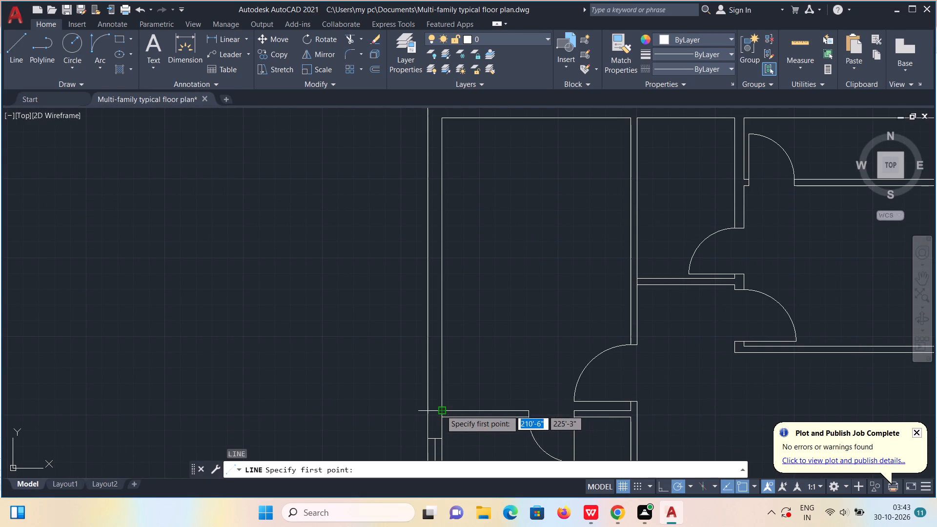
{"action": "left_click", "coordinate": [441, 410]}
{"action": "left_click", "coordinate": [431, 413]}
{"action": "key", "text": "Escape"}
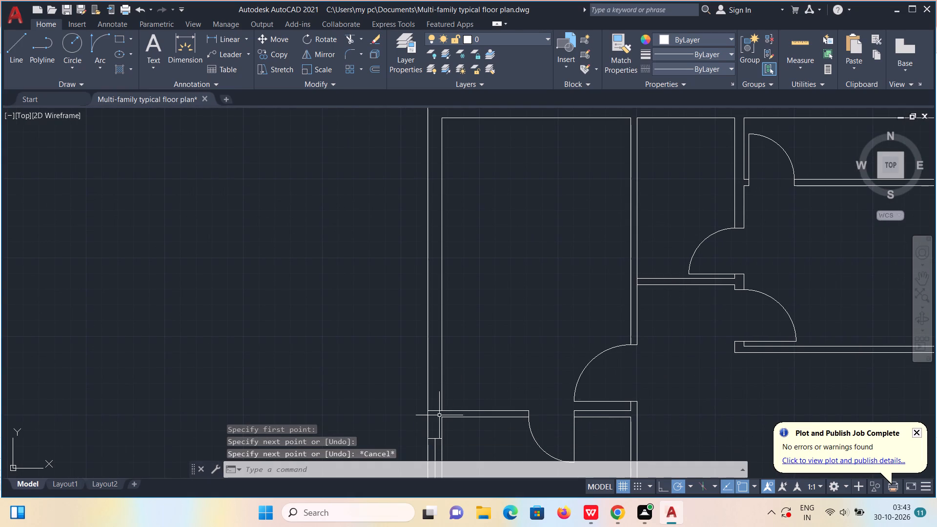
Move the short line straight up within the left exterior wall as the large room window's lower edge.
{"action": "left_click", "coordinate": [435, 411]}
{"action": "key", "text": "m"}
{"action": "key", "text": "Return"}
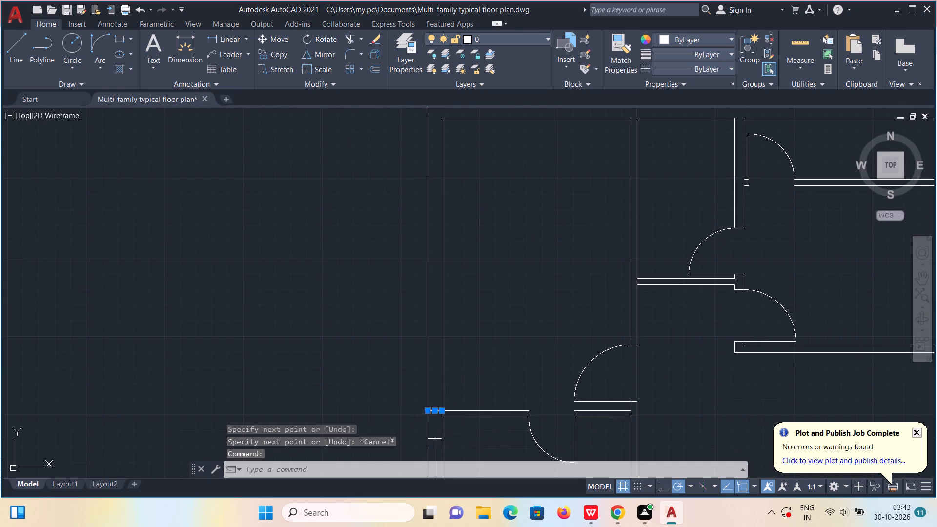
{"action": "left_click", "coordinate": [435, 411]}
{"action": "triple_click", "coordinate": [437, 365]}
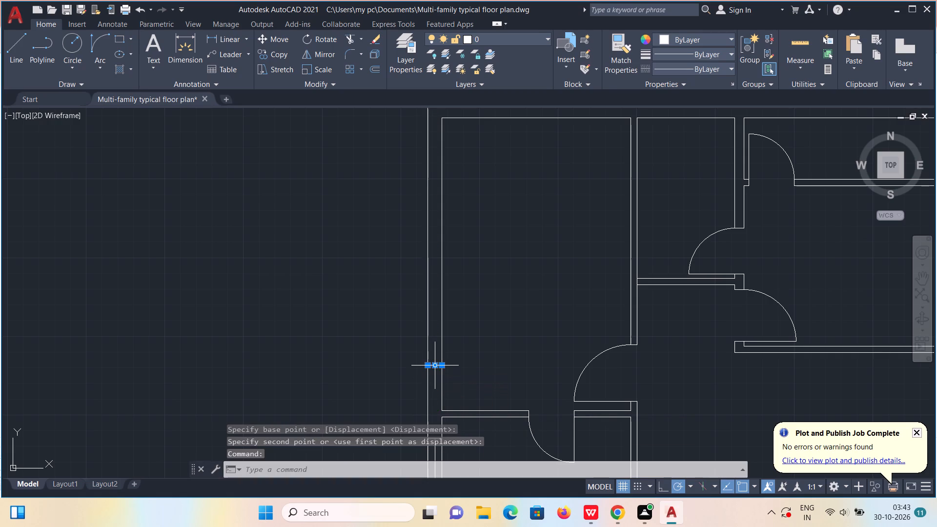
Copy the large room window's lower edge line about 6'-5" straight up as its upper edge.
{"action": "type", "text": "co"}
{"action": "key", "text": "Return"}
{"action": "left_click", "coordinate": [437, 365]}
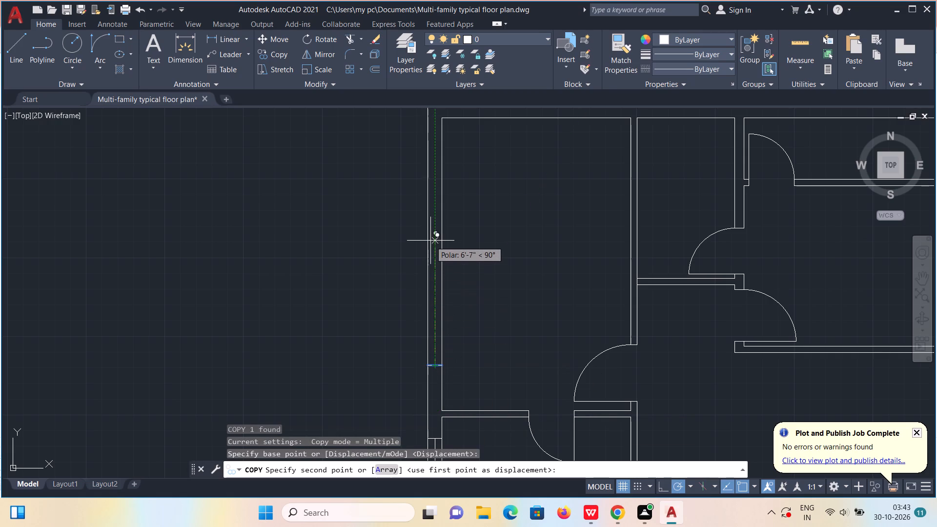
{"action": "left_click", "coordinate": [434, 245]}
{"action": "key", "text": "Escape"}
Draw the large room window's vertical centre line between the midpoints of its two edge lines.
{"action": "key", "text": "l"}
{"action": "key", "text": "Return"}
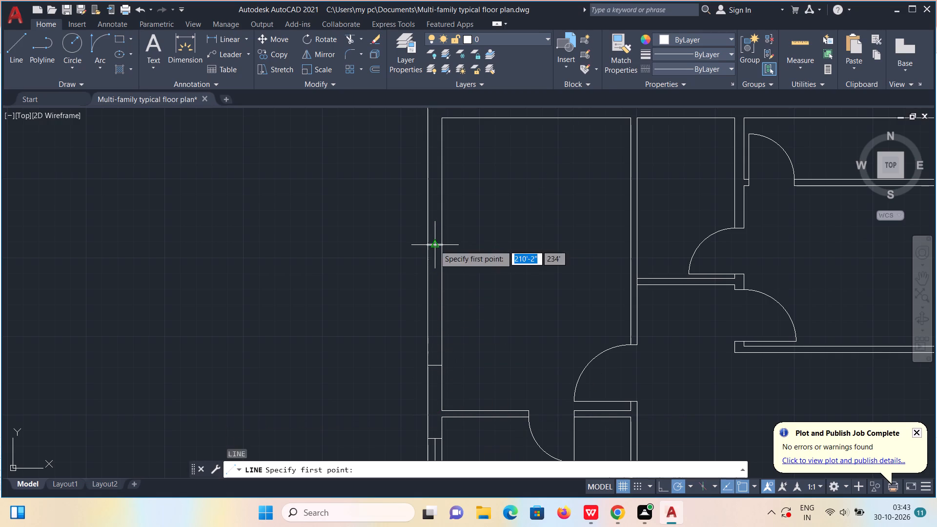
{"action": "left_click", "coordinate": [434, 245]}
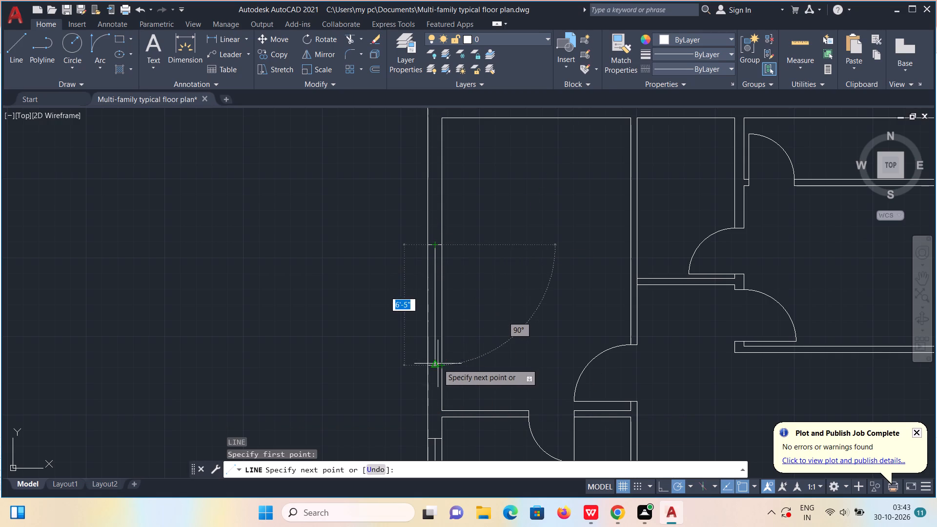
{"action": "left_click", "coordinate": [436, 367]}
{"action": "key", "text": "Escape"}
Draw a short line across the top exterior wall from the large corner room's top-right inner corner.
{"action": "scroll", "coordinate": [436, 365], "scroll_direction": "down", "scroll_amount": 2}
{"action": "scroll", "coordinate": [489, 255], "scroll_direction": "up", "scroll_amount": 2}
{"action": "key", "text": "l"}
{"action": "scroll", "coordinate": [552, 336], "scroll_direction": "up", "scroll_amount": 1}
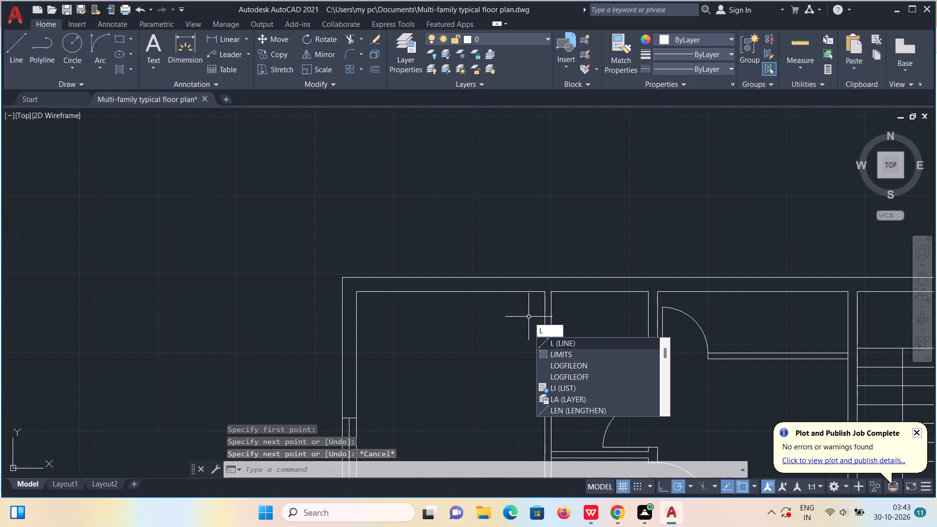
{"action": "key", "text": "Return"}
{"action": "scroll", "coordinate": [558, 316], "scroll_direction": "up", "scroll_amount": 1}
{"action": "left_click", "coordinate": [534, 281]}
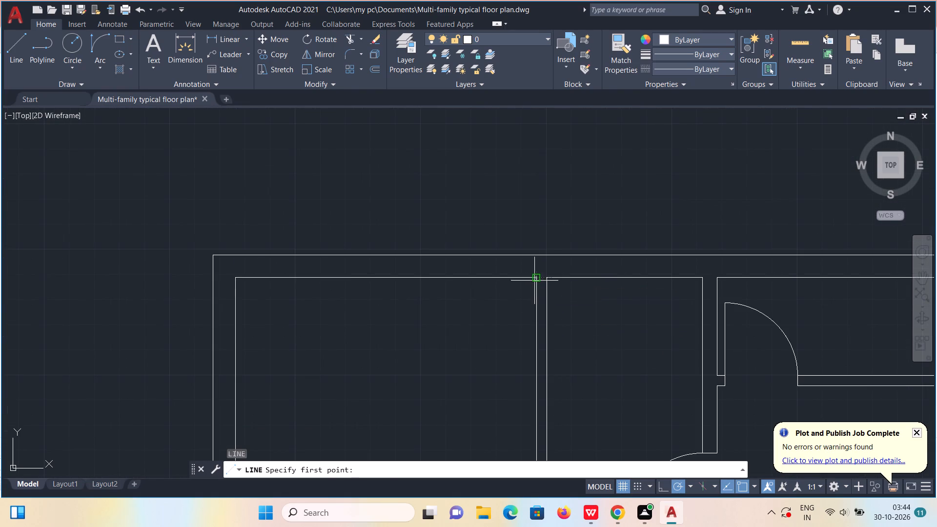
{"action": "left_click", "coordinate": [537, 257]}
{"action": "key", "text": "Escape"}
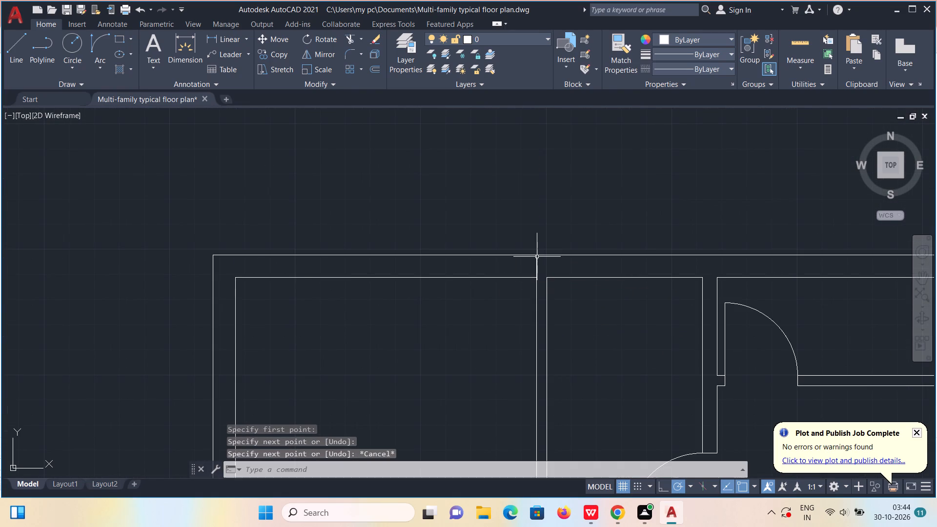
Move the short line horizontally left within the top exterior wall as the corner room window's right edge.
{"action": "left_click", "coordinate": [535, 267]}
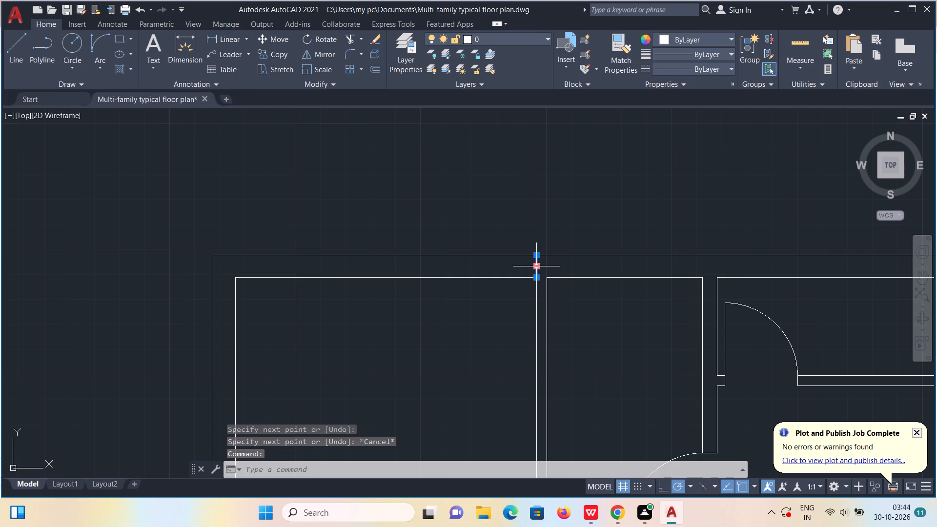
{"action": "key", "text": "m"}
{"action": "key", "text": "Return"}
{"action": "left_click", "coordinate": [535, 267]}
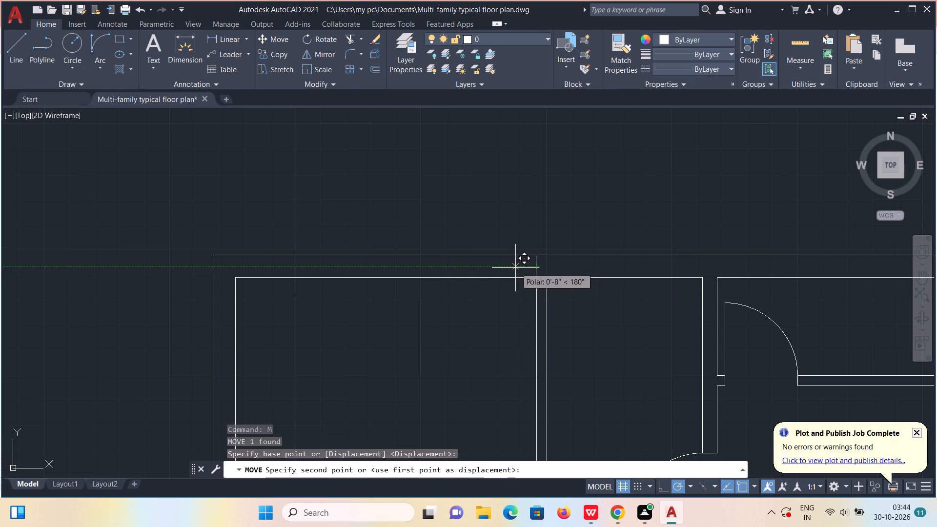
{"action": "left_click", "coordinate": [473, 269]}
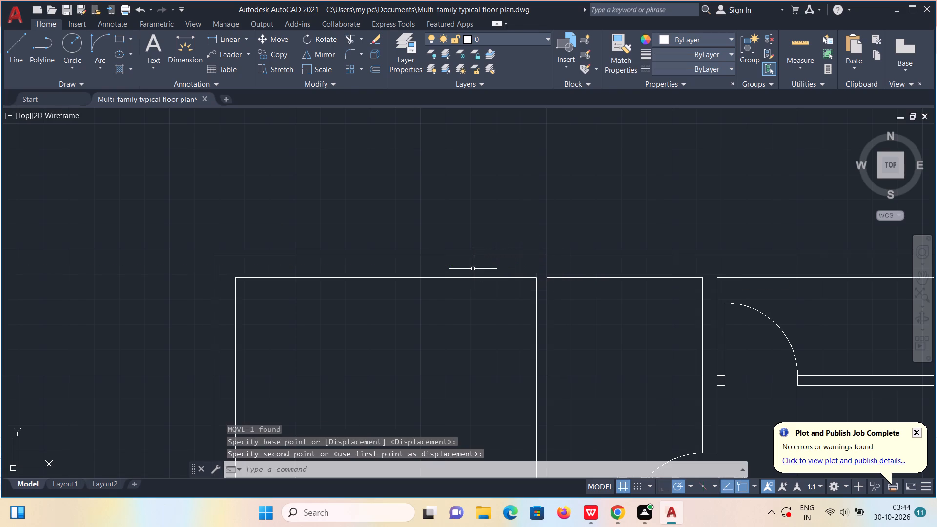
Copy the top wall window's right edge line about 4'-4" to the left as its left edge.
{"action": "double_click", "coordinate": [473, 269]}
{"action": "type", "text": "co"}
{"action": "key", "text": "Return"}
{"action": "left_click", "coordinate": [473, 269]}
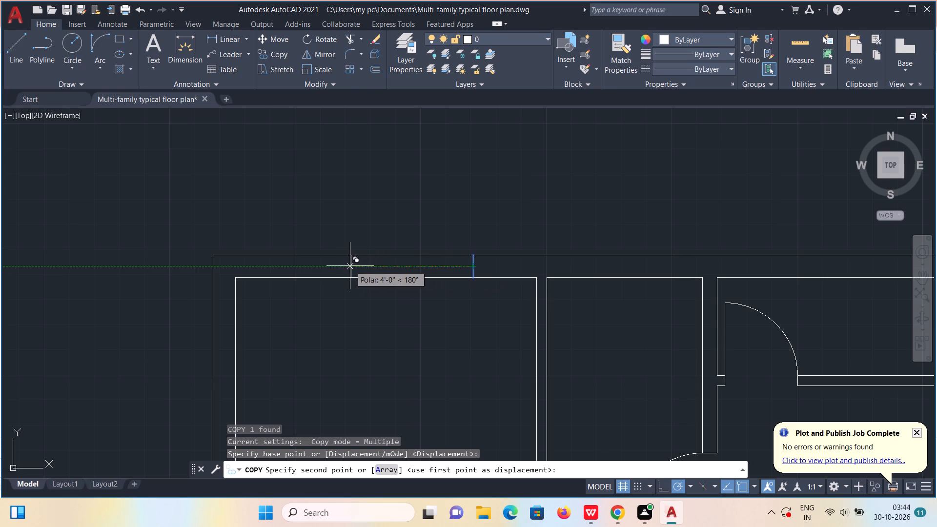
{"action": "left_click", "coordinate": [343, 266]}
{"action": "key", "text": "Escape"}
Draw the top wall window's horizontal centre line between the midpoints of its left and right edge lines.
{"action": "key", "text": "l"}
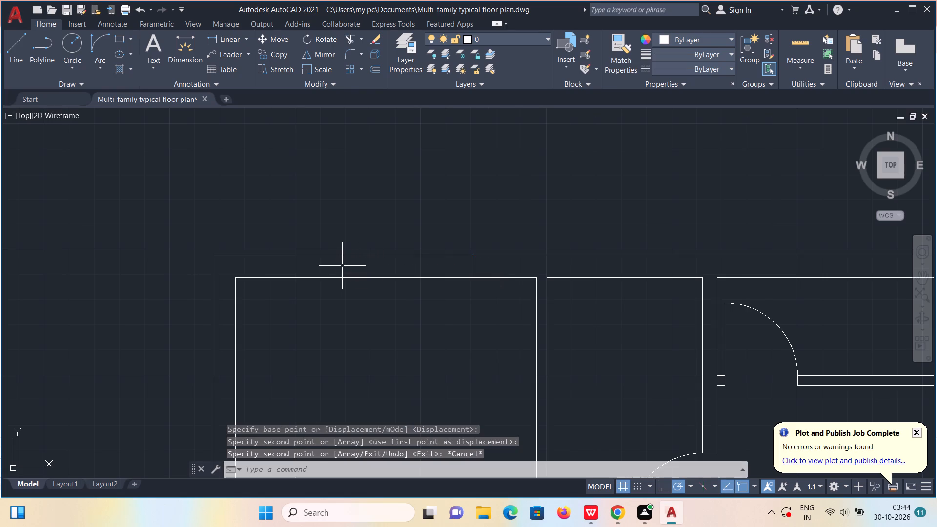
{"action": "key", "text": "Return"}
{"action": "left_click", "coordinate": [342, 266]}
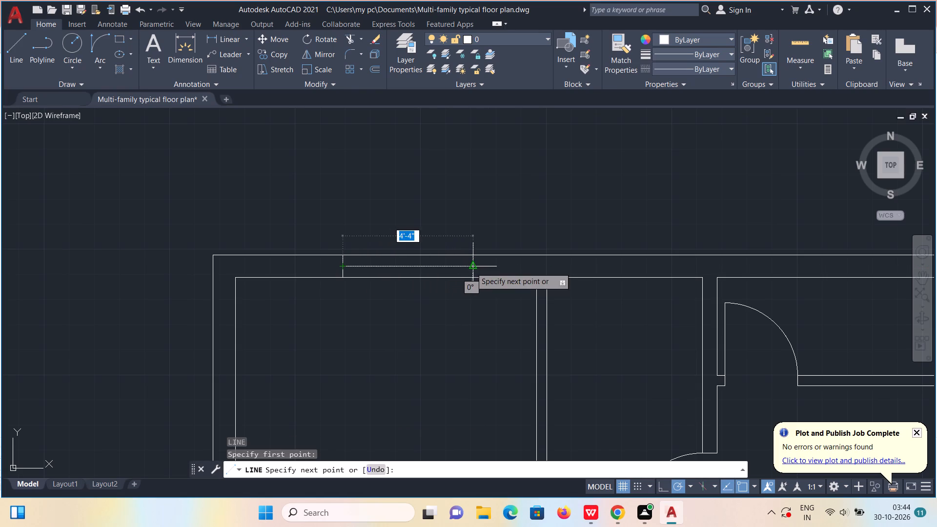
{"action": "left_click", "coordinate": [473, 267]}
{"action": "key", "text": "Escape"}
Draw a short line across the top exterior wall from the adjoining narrow room's top-left inner corner.
{"action": "key", "text": "l"}
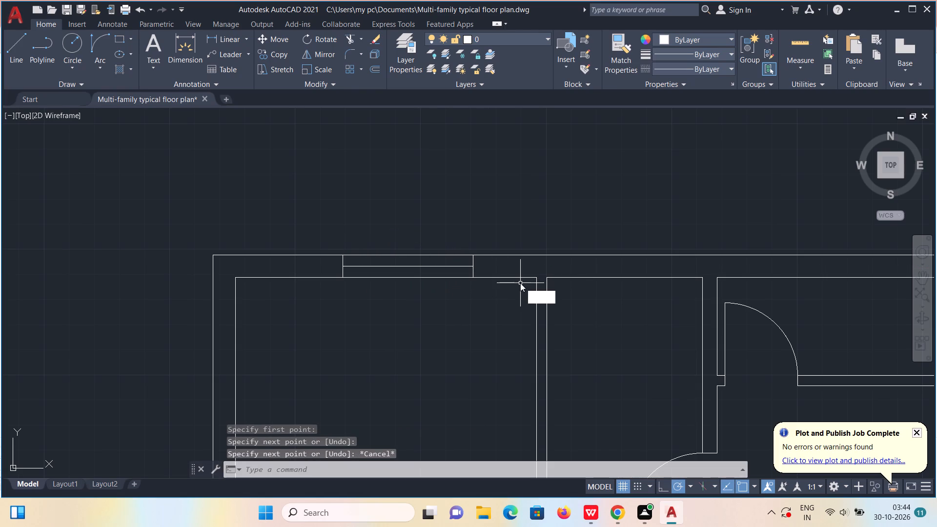
{"action": "key", "text": "Return"}
{"action": "scroll", "coordinate": [547, 294], "scroll_direction": "up", "scroll_amount": 2}
{"action": "left_click", "coordinate": [545, 257]}
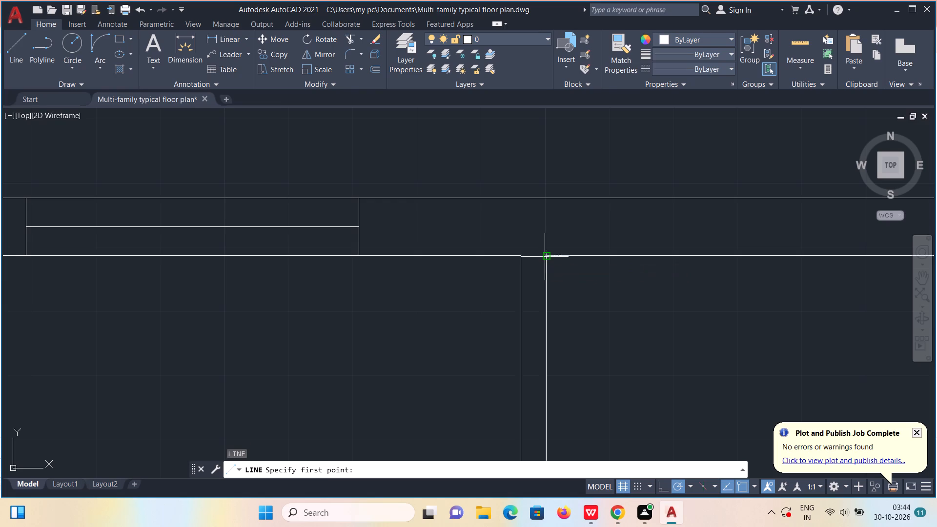
{"action": "left_click", "coordinate": [548, 197]}
{"action": "key", "text": "Escape"}
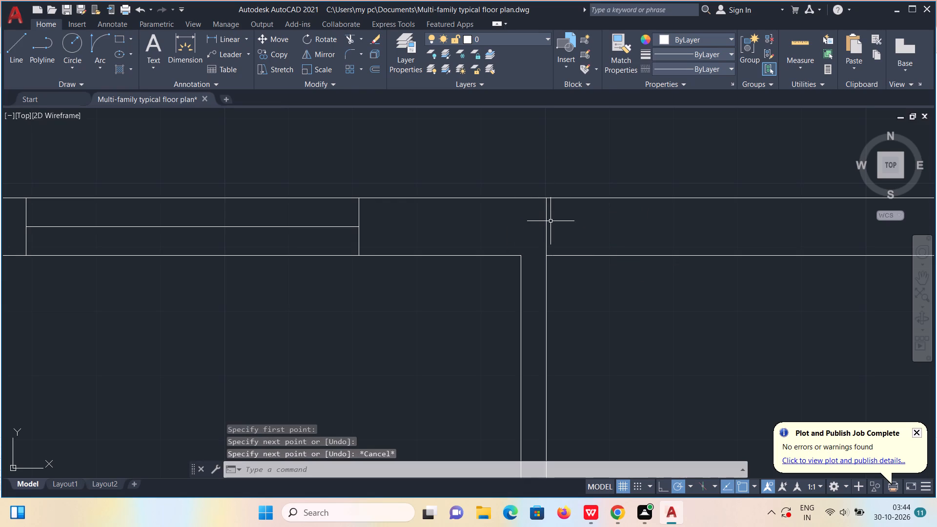
Move the short line about 0'-11" to the right within the top wall as the narrow room window's left edge.
{"action": "left_click", "coordinate": [545, 227]}
{"action": "key", "text": "m"}
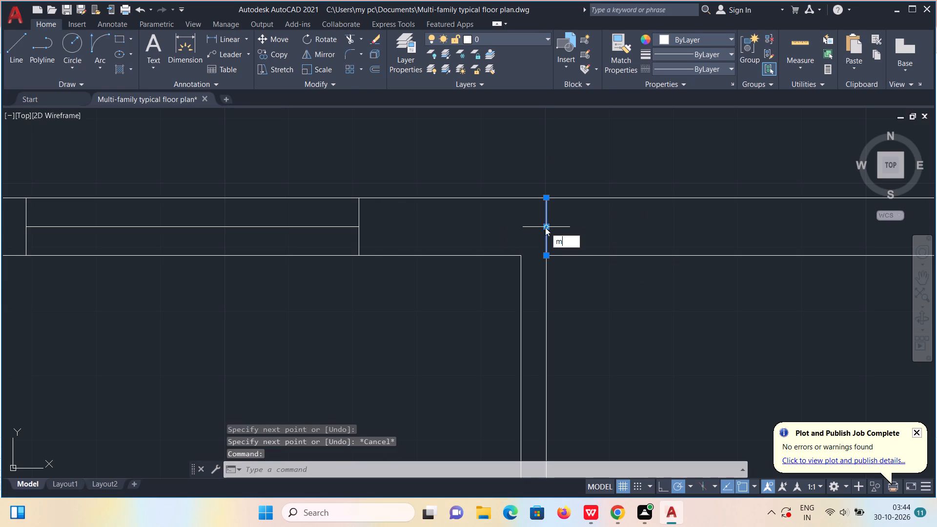
{"action": "key", "text": "Return"}
{"action": "left_click", "coordinate": [545, 227]}
{"action": "scroll", "coordinate": [545, 227], "scroll_direction": "down", "scroll_amount": 2}
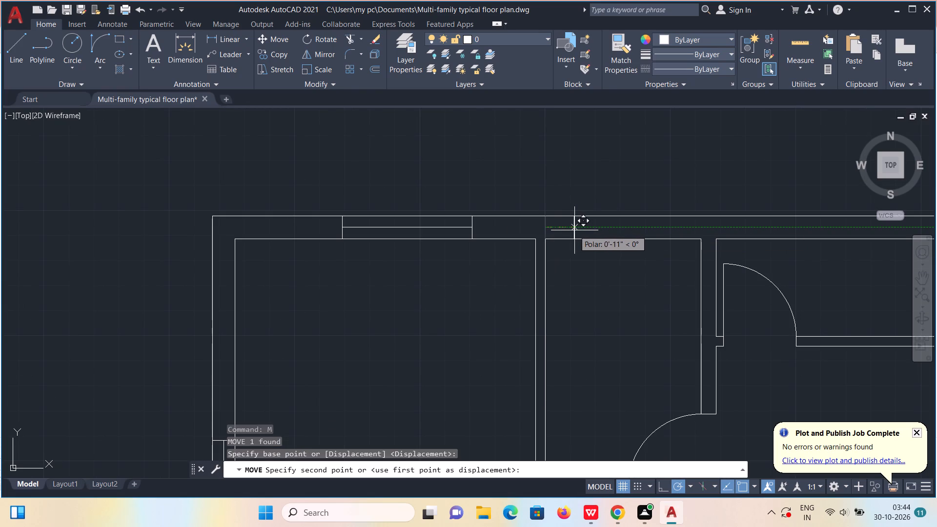
{"action": "triple_click", "coordinate": [575, 230]}
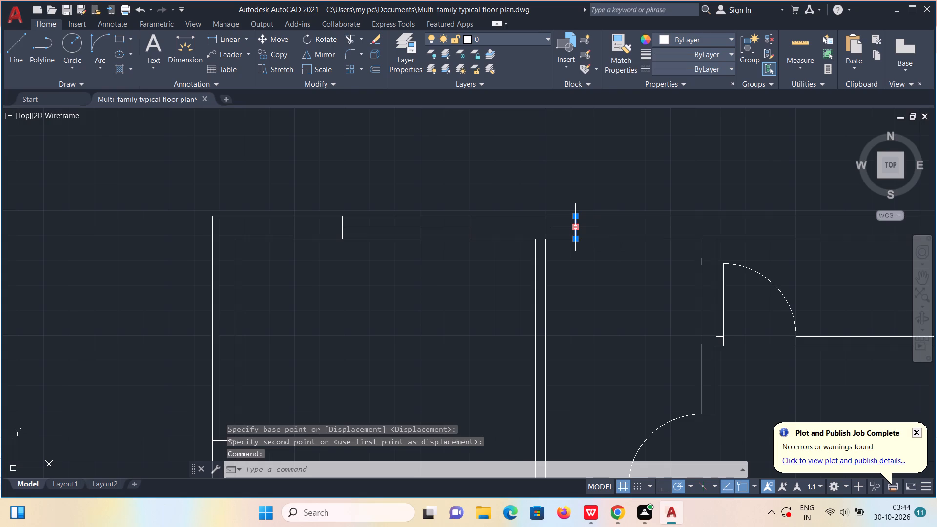
Copy the narrow room window's left edge line about 2'-10" to the right as its right edge.
{"action": "type", "text": "co"}
{"action": "key", "text": "Return"}
{"action": "left_click", "coordinate": [575, 230]}
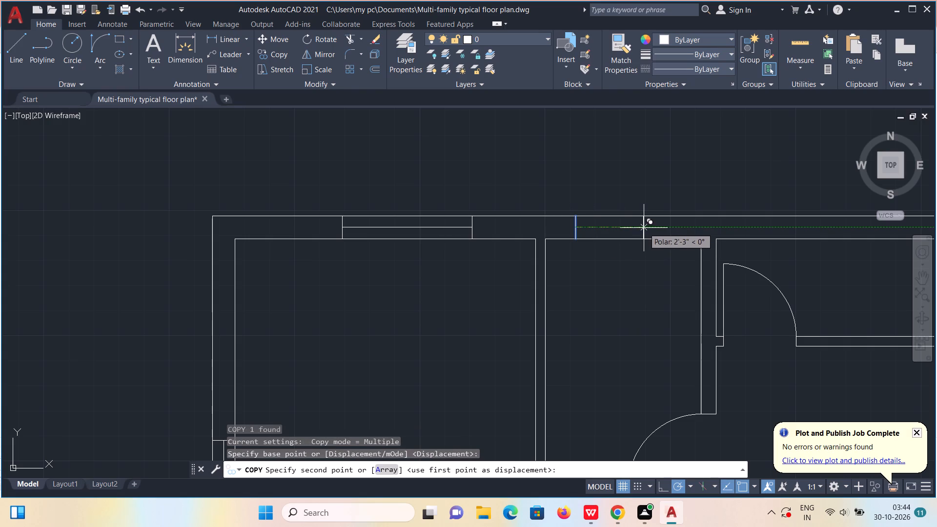
{"action": "left_click", "coordinate": [661, 229]}
{"action": "key", "text": "Escape"}
Draw the narrow room window's horizontal centre line between the midpoints of its right and left edge lines.
{"action": "key", "text": "l"}
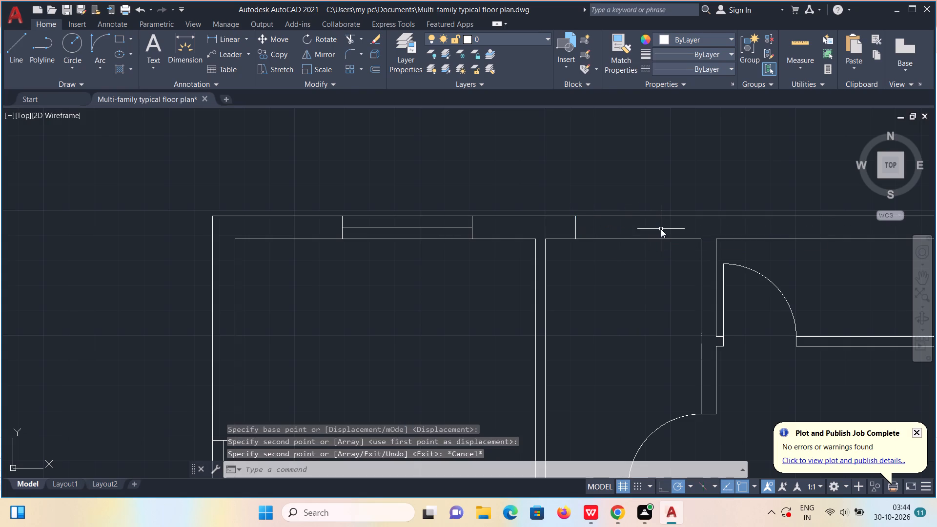
{"action": "key", "text": "Return"}
{"action": "left_click", "coordinate": [661, 229]}
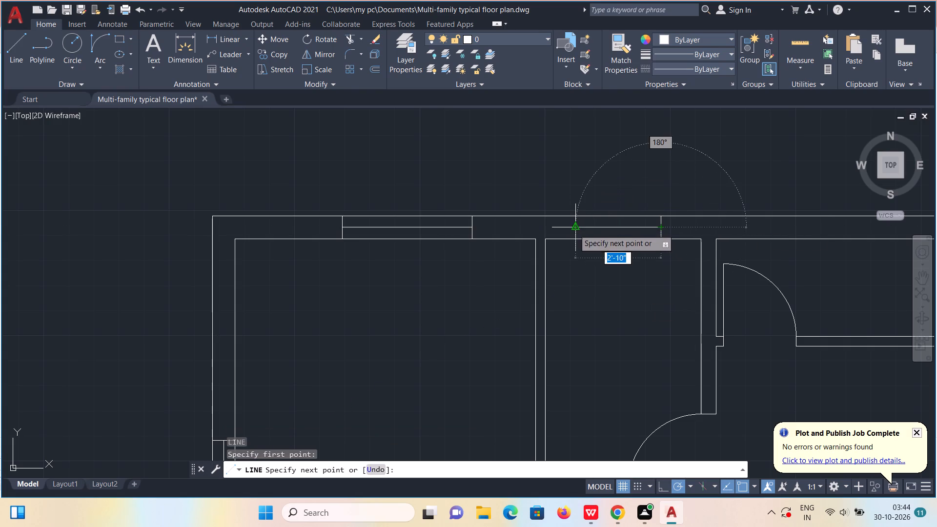
{"action": "left_click", "coordinate": [574, 229]}
{"action": "key", "text": "Escape"}
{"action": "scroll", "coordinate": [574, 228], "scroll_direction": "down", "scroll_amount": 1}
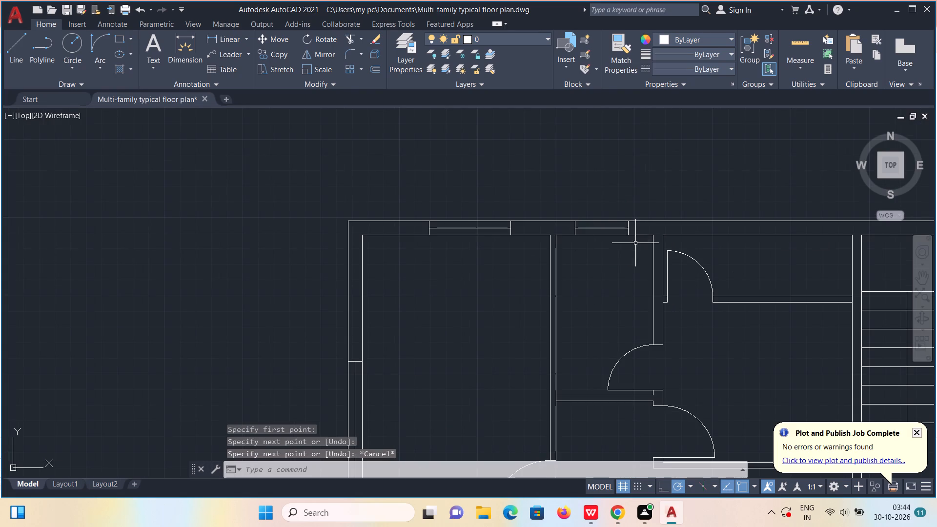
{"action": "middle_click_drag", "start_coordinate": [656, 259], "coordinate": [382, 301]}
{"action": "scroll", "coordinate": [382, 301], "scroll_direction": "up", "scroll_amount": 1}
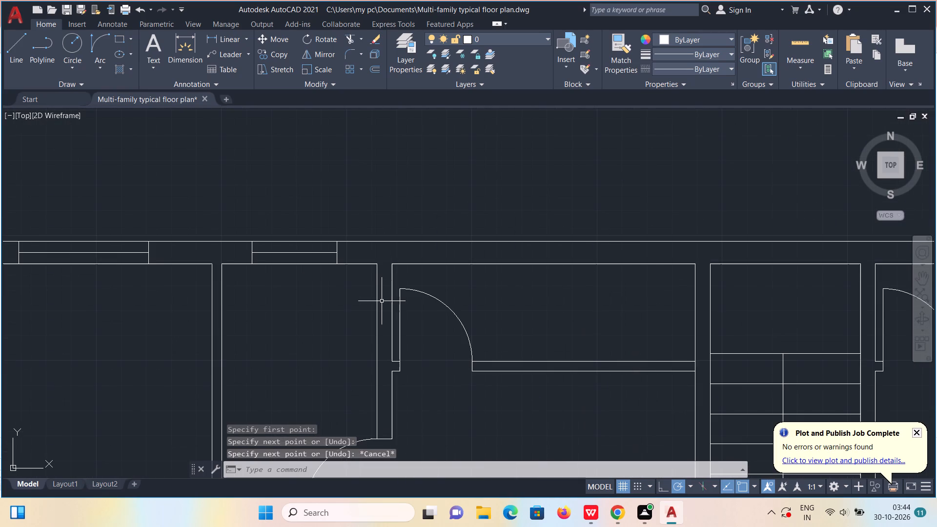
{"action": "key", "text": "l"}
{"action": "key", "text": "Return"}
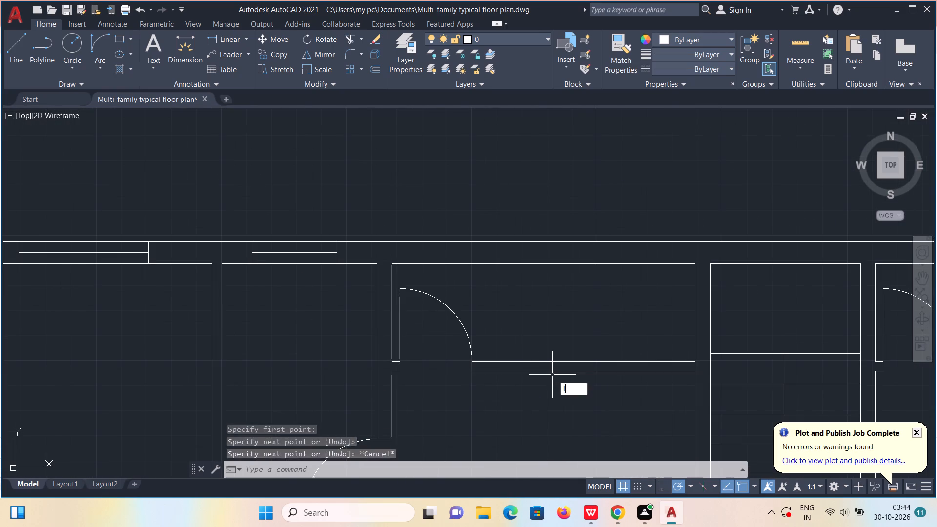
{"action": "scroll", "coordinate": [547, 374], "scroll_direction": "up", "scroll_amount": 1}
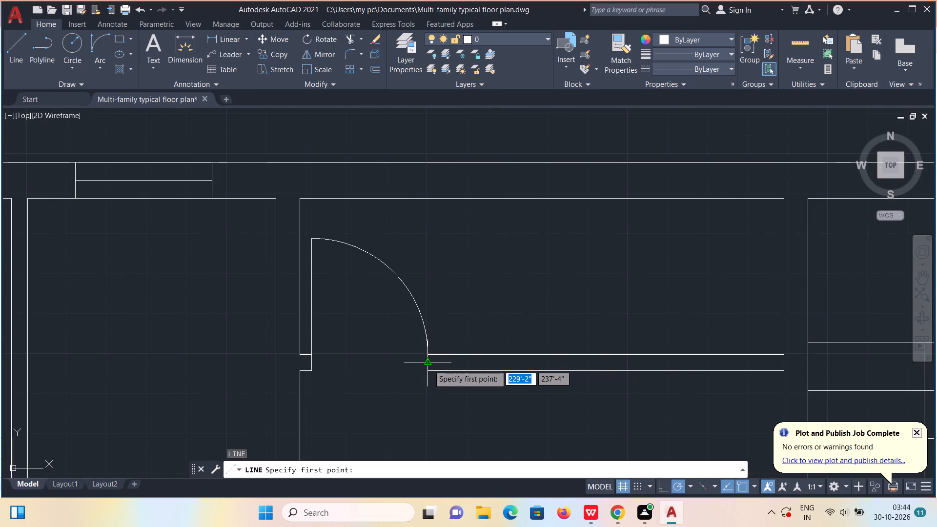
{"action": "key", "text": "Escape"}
Copy the door-jamb line in the partition left of the staircase about 1'-6" and 4'-4" to the right as window edges.
{"action": "left_click", "coordinate": [428, 365]}
{"action": "type", "text": "co"}
{"action": "key", "text": "Return"}
{"action": "left_click", "coordinate": [428, 365]}
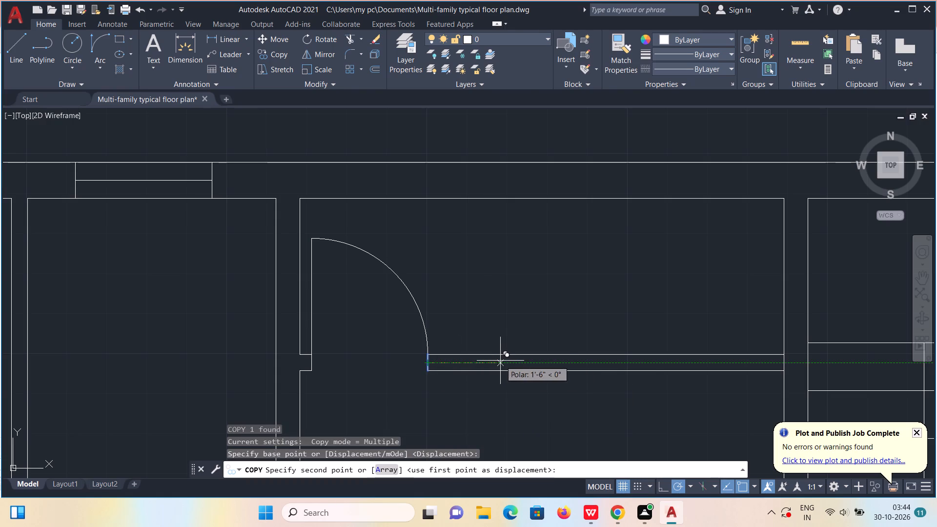
{"action": "left_click", "coordinate": [500, 361]}
{"action": "left_click", "coordinate": [500, 361]}
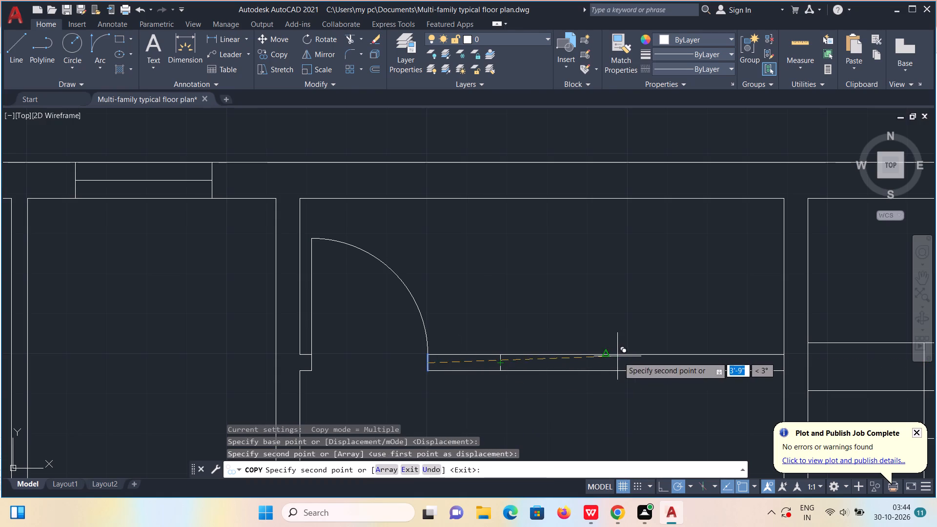
{"action": "left_click", "coordinate": [637, 363]}
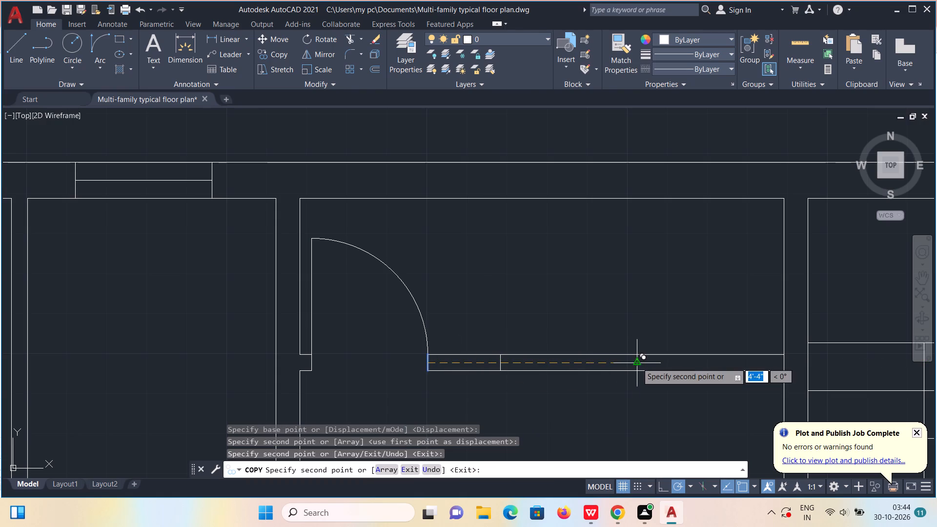
{"action": "key", "text": "Escape"}
Draw the partition window's horizontal centre line between the midpoints of its right and left edge lines.
{"action": "key", "text": "l"}
{"action": "key", "text": "Return"}
{"action": "left_click", "coordinate": [637, 363]}
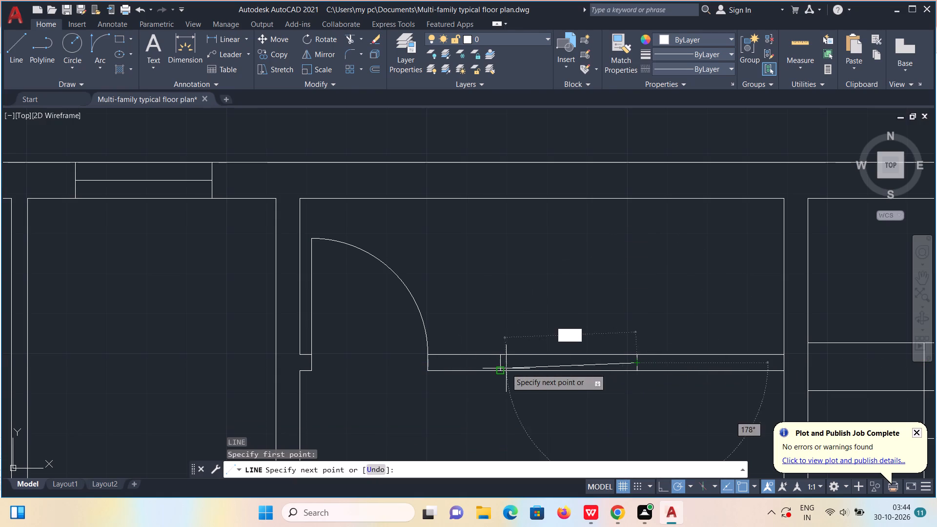
{"action": "left_click", "coordinate": [499, 363]}
{"action": "key", "text": "Escape"}
Draw a short line about 9" long across the top exterior wall from the staircase room's top-left inner corner.
{"action": "scroll", "coordinate": [499, 363], "scroll_direction": "down", "scroll_amount": 1}
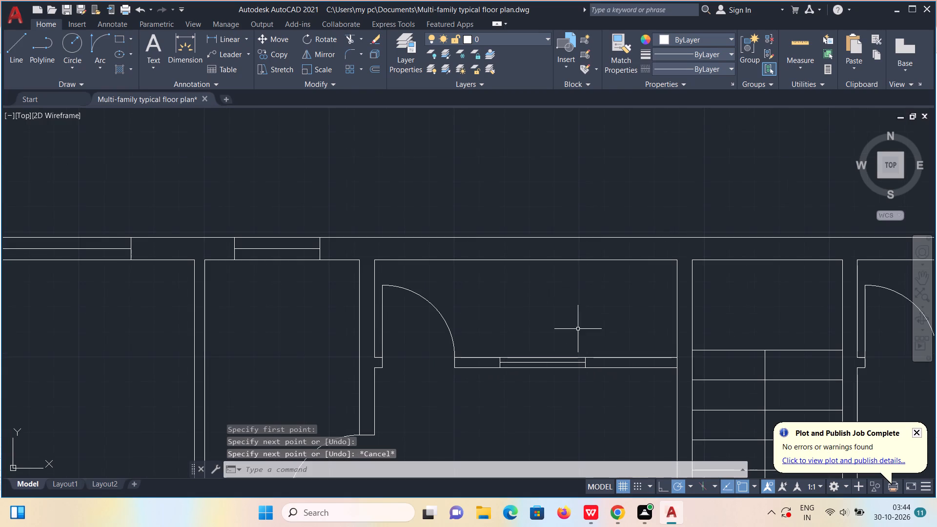
{"action": "scroll", "coordinate": [718, 237], "scroll_direction": "up", "scroll_amount": 1}
{"action": "middle_click_drag", "start_coordinate": [672, 272], "coordinate": [462, 280]}
{"action": "key", "text": "l"}
{"action": "key", "text": "Return"}
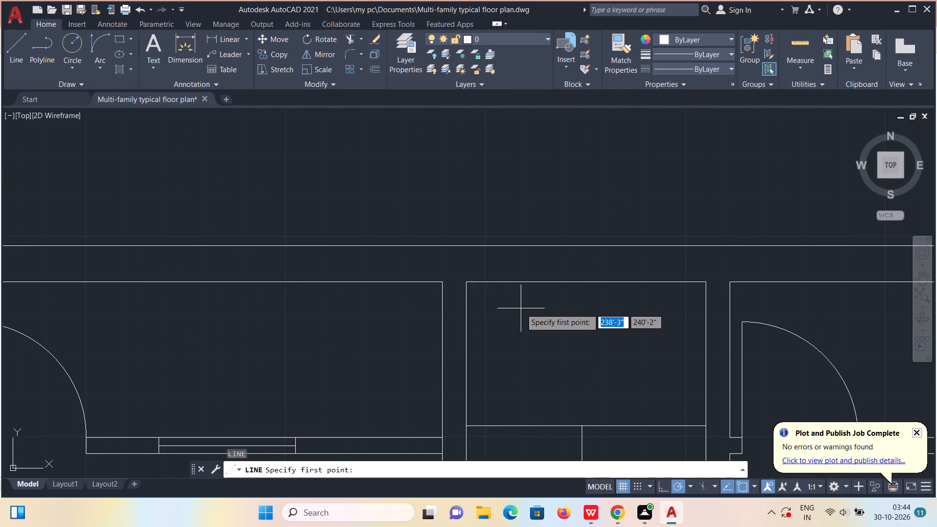
{"action": "scroll", "coordinate": [521, 308], "scroll_direction": "up", "scroll_amount": 2}
{"action": "left_click", "coordinate": [384, 241]}
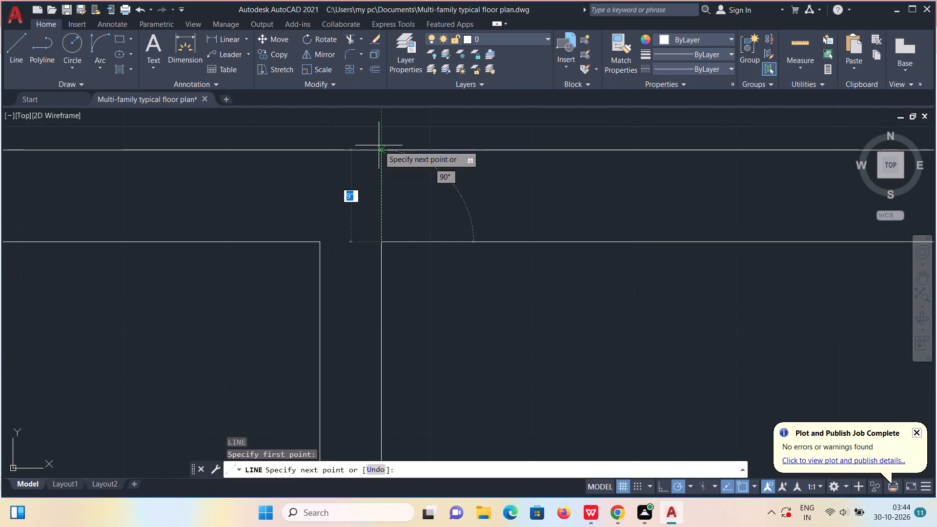
{"action": "left_click", "coordinate": [379, 145]}
{"action": "scroll", "coordinate": [390, 192], "scroll_direction": "down", "scroll_amount": 2}
{"action": "key", "text": "Escape"}
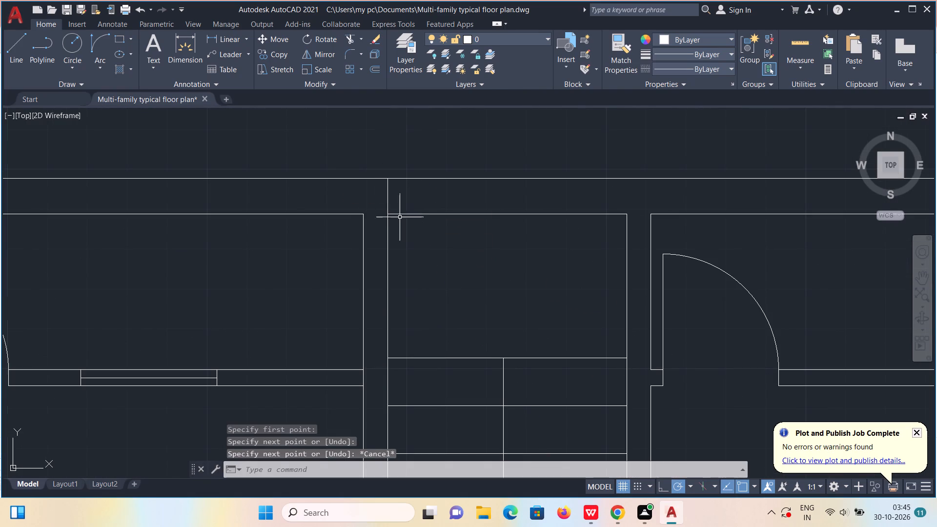
Move the short line a little to the right within the top wall as the staircase window's left edge.
{"action": "left_click", "coordinate": [388, 199]}
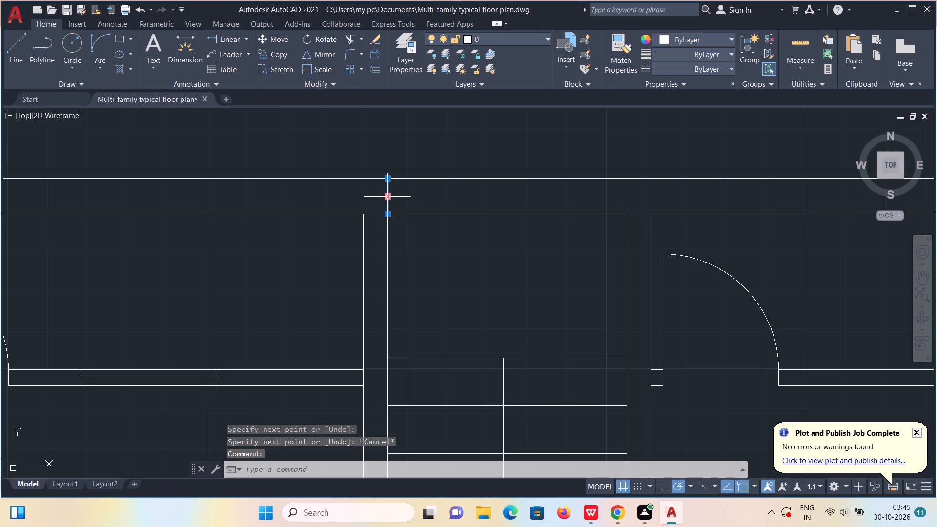
{"action": "key", "text": "m"}
{"action": "key", "text": "Return"}
{"action": "left_click", "coordinate": [388, 199]}
{"action": "triple_click", "coordinate": [433, 196]}
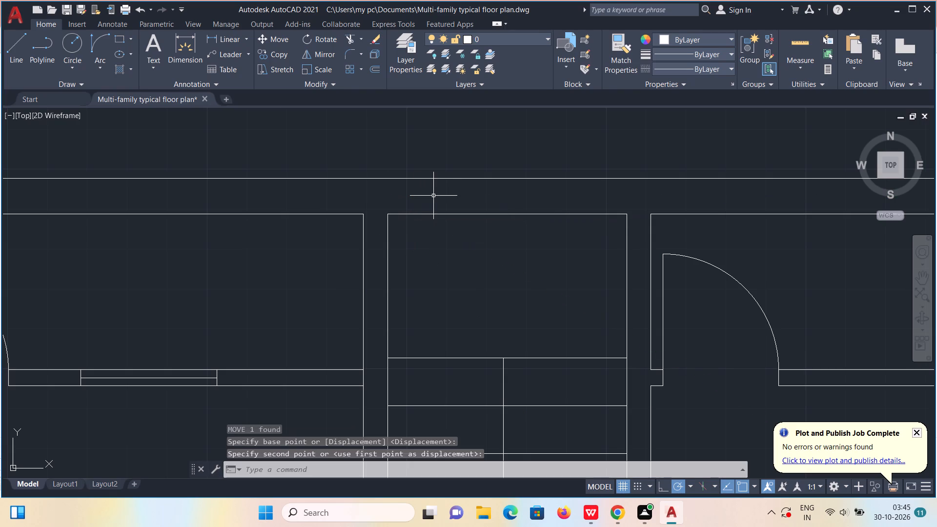
Copy the staircase window's left edge line about 3'-2" to the right as its right edge.
{"action": "type", "text": "co"}
{"action": "key", "text": "Return"}
{"action": "left_click", "coordinate": [433, 196]}
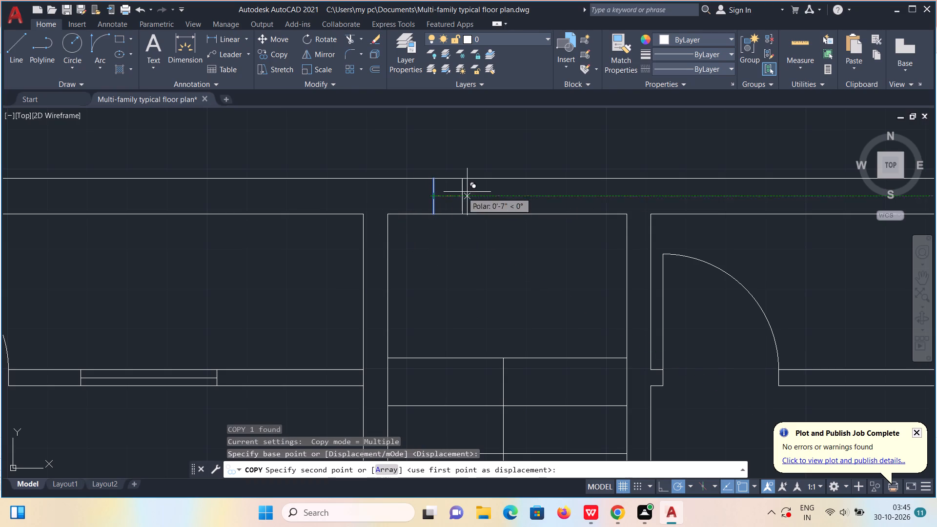
{"action": "left_click", "coordinate": [587, 197]}
{"action": "key", "text": "Escape"}
Draw the staircase window's horizontal centre line between the midpoints of its right and left edge lines.
{"action": "key", "text": "l"}
{"action": "key", "text": "Return"}
{"action": "left_click", "coordinate": [587, 197]}
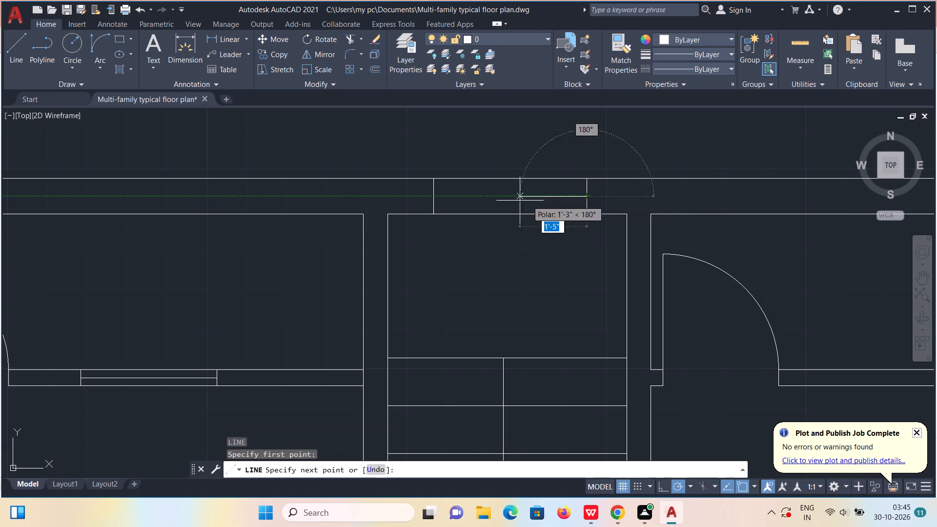
{"action": "left_click", "coordinate": [433, 198]}
{"action": "key", "text": "Escape"}
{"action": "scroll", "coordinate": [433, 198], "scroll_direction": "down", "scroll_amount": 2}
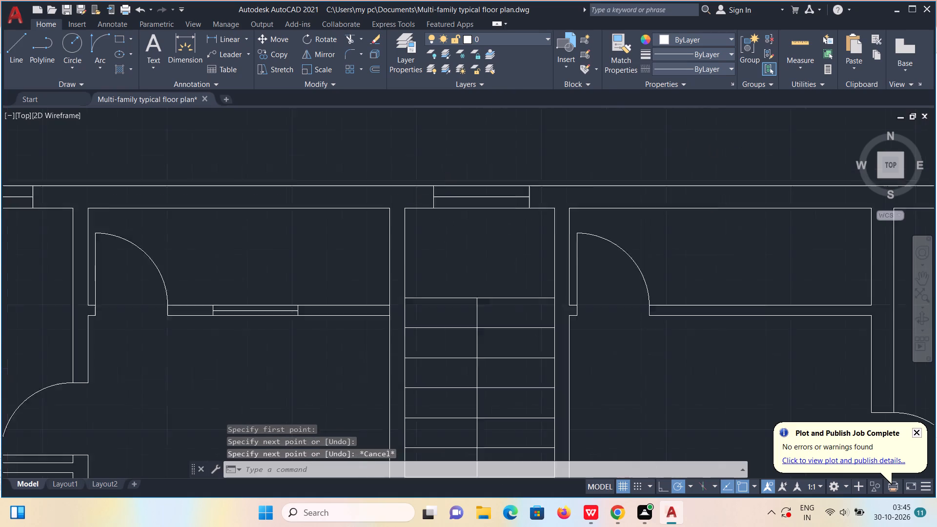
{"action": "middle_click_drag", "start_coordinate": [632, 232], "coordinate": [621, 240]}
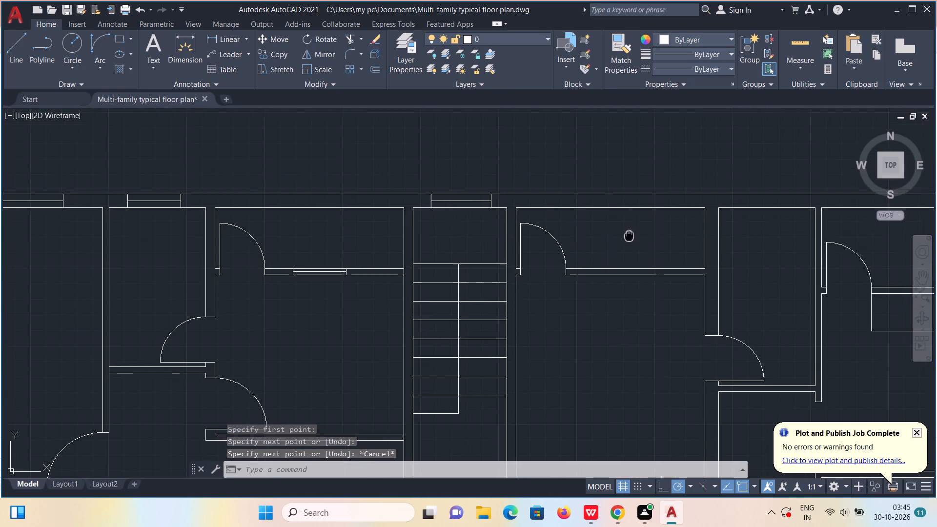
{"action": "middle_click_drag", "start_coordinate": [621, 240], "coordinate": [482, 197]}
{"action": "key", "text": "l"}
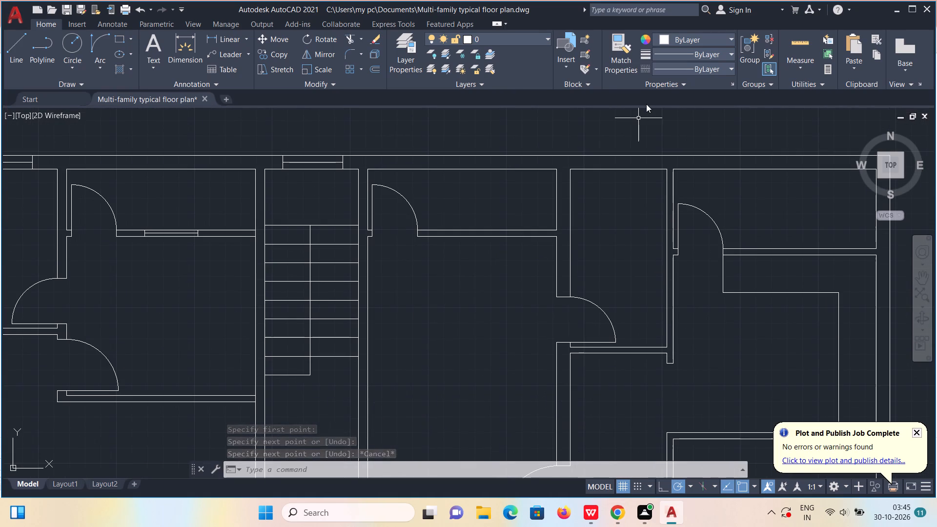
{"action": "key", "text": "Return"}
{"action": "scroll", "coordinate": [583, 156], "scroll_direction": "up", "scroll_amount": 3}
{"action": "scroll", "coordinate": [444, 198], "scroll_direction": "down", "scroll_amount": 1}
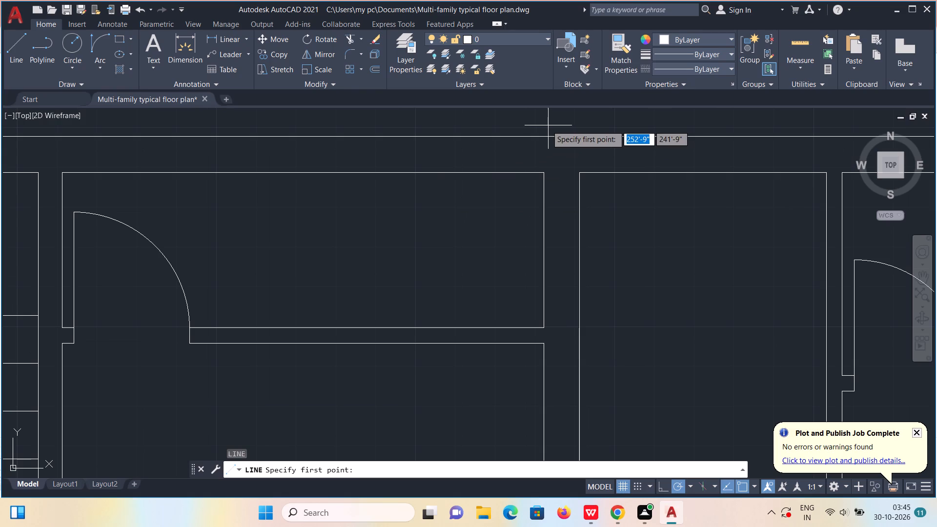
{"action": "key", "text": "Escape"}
Copy the door-jamb line in the partition right of the staircase about 1'-9" and 4'-6" to the right as window edges.
{"action": "middle_click_drag", "start_coordinate": [517, 152], "coordinate": [559, 55]}
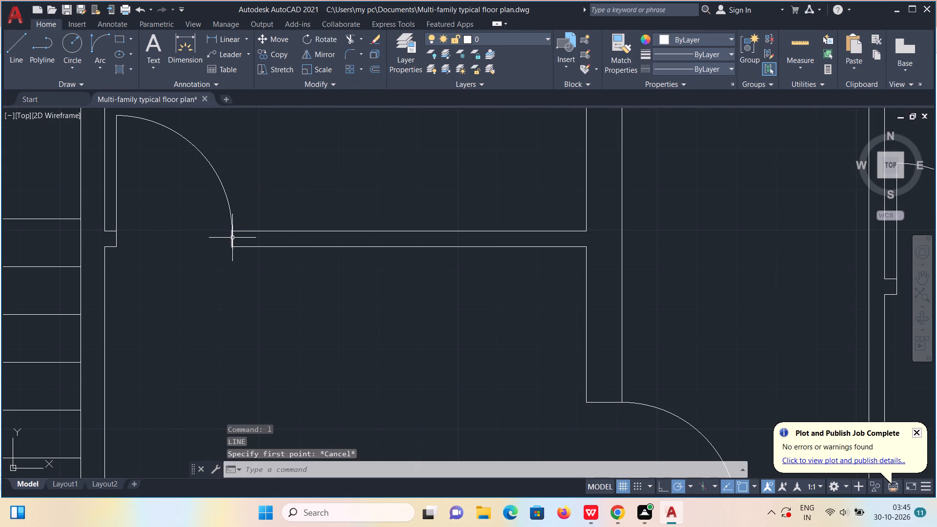
{"action": "left_click", "coordinate": [232, 238]}
{"action": "type", "text": "co"}
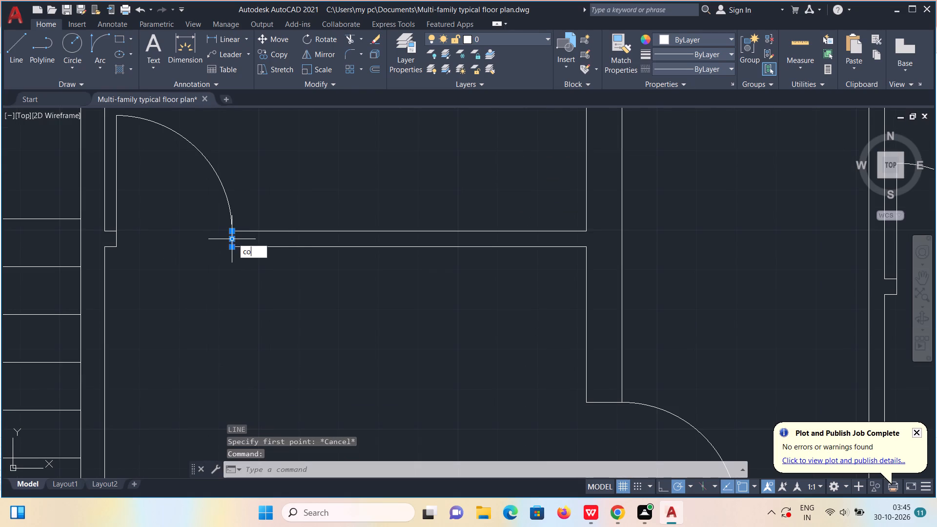
{"action": "key", "text": "Return"}
{"action": "left_click", "coordinate": [232, 238]}
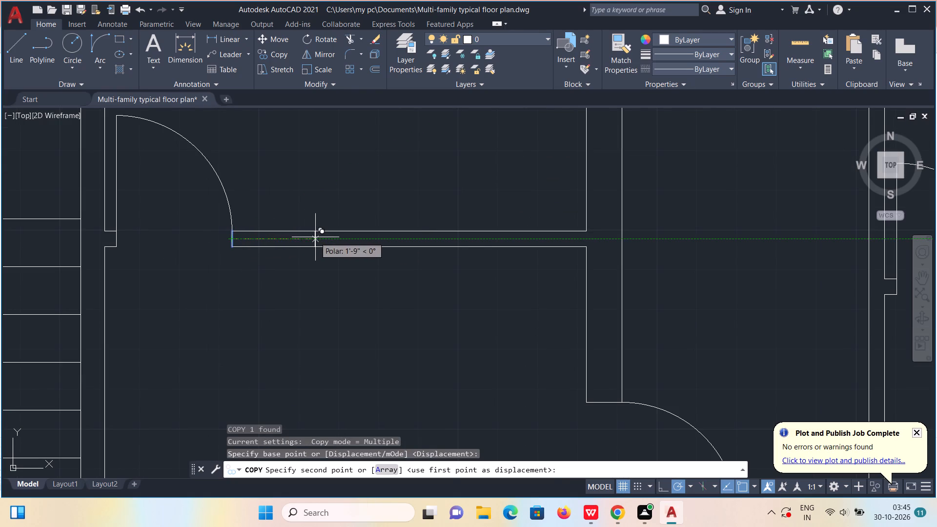
{"action": "double_click", "coordinate": [316, 238]}
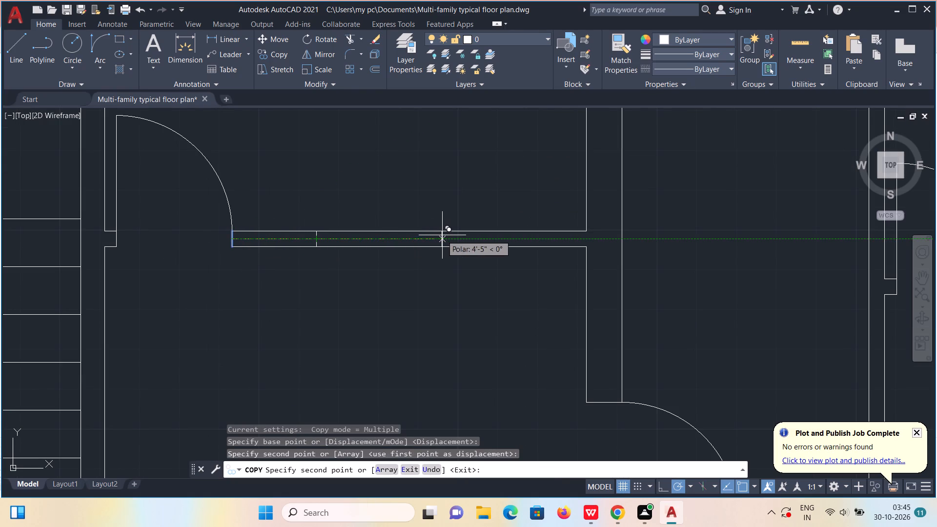
{"action": "left_click", "coordinate": [446, 235]}
{"action": "key", "text": "Escape"}
Draw this partition window's horizontal centre line between the midpoints of its right and left edge lines.
{"action": "key", "text": "l"}
{"action": "key", "text": "Return"}
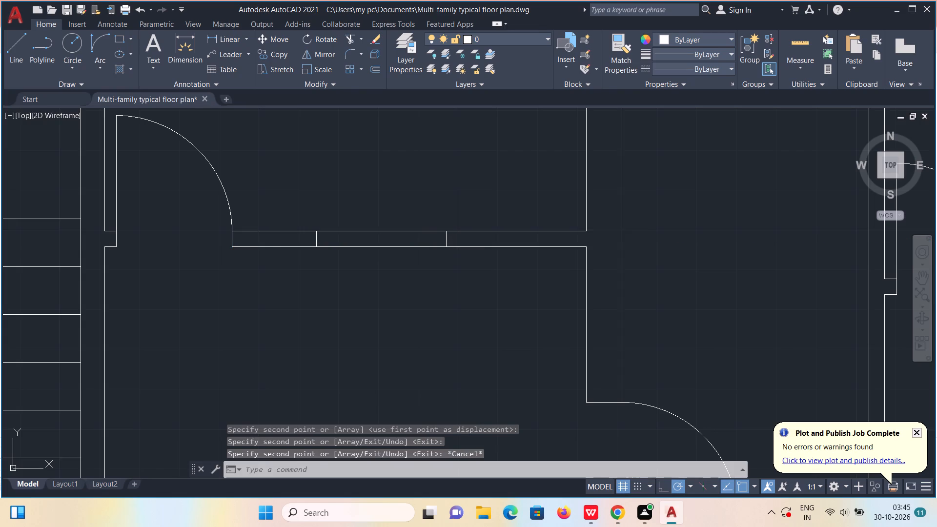
{"action": "left_click", "coordinate": [446, 235]}
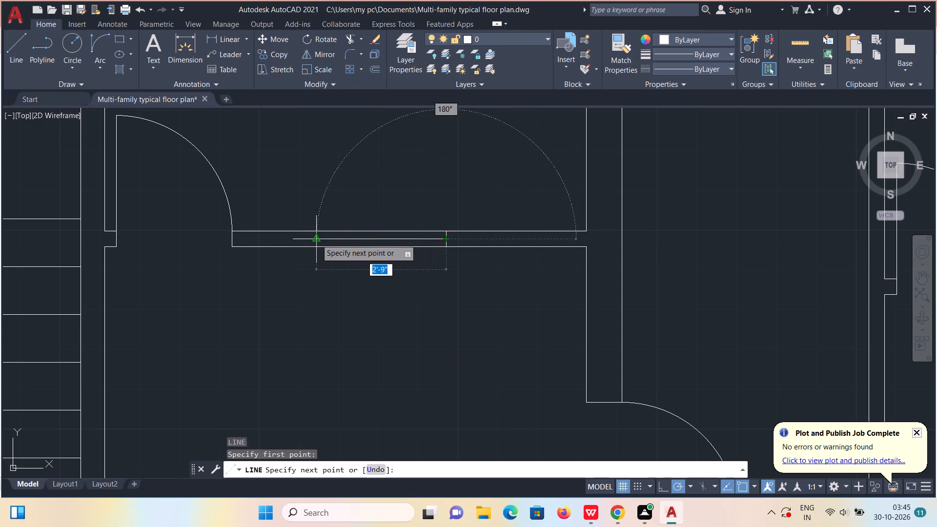
{"action": "left_click", "coordinate": [317, 239]}
{"action": "scroll", "coordinate": [336, 225], "scroll_direction": "down", "scroll_amount": 1}
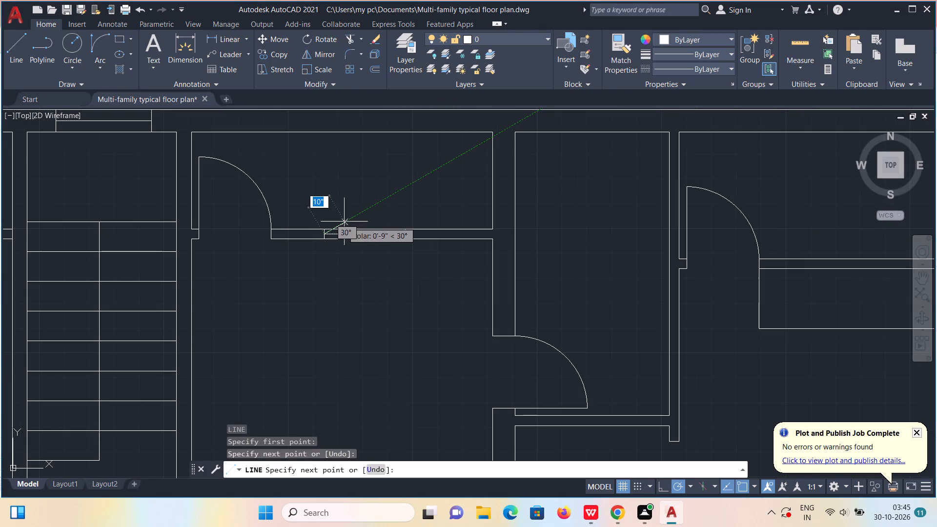
{"action": "key", "text": "Escape"}
Draw a short line across the top exterior wall from the top-left inner corner of the narrow room right of the staircase unit's room.
{"action": "scroll", "coordinate": [347, 222], "scroll_direction": "down", "scroll_amount": 1}
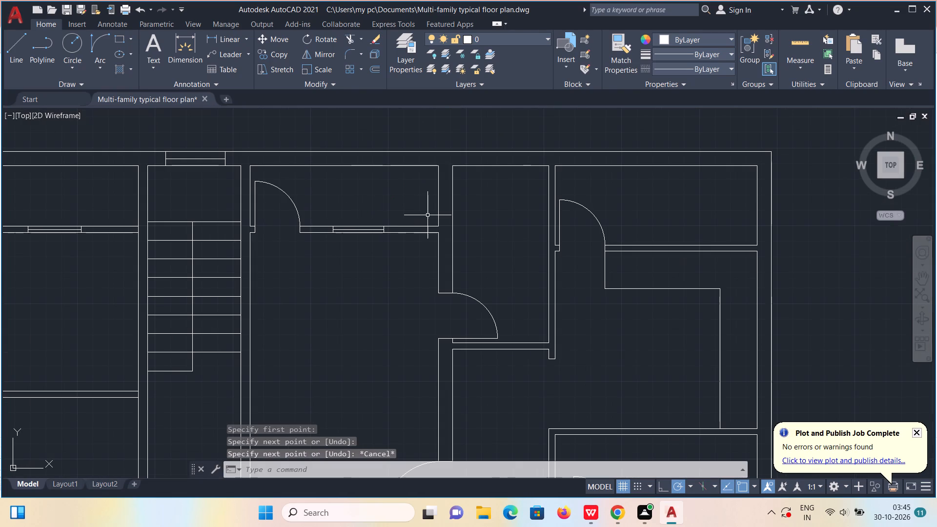
{"action": "scroll", "coordinate": [445, 209], "scroll_direction": "down", "scroll_amount": 1}
{"action": "scroll", "coordinate": [493, 191], "scroll_direction": "up", "scroll_amount": 2}
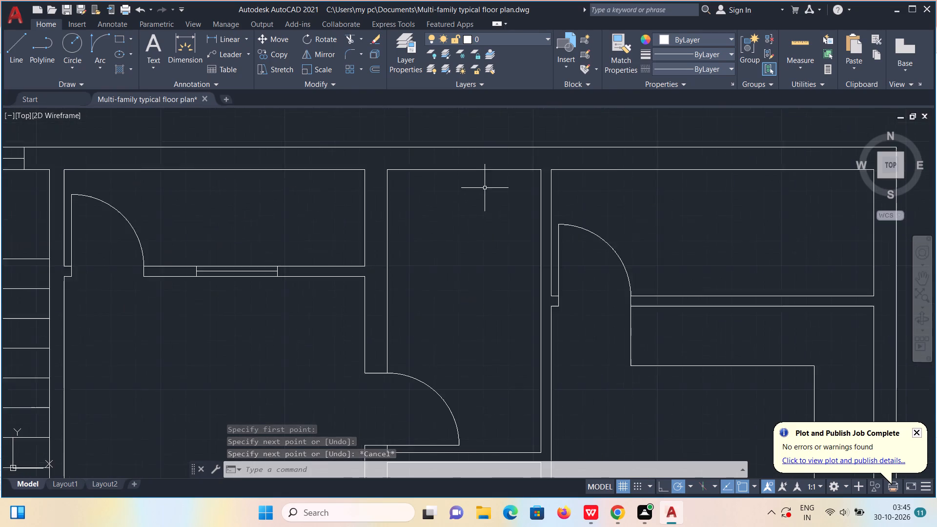
{"action": "scroll", "coordinate": [485, 188], "scroll_direction": "up", "scroll_amount": 1}
{"action": "key", "text": "l"}
{"action": "key", "text": "Return"}
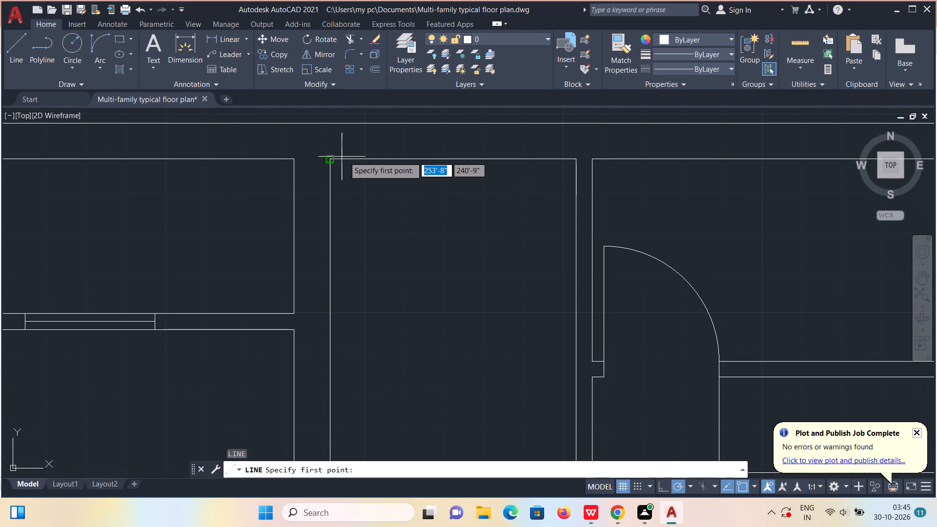
{"action": "middle_click_drag", "start_coordinate": [335, 198], "coordinate": [323, 244]}
{"action": "left_click", "coordinate": [316, 203]}
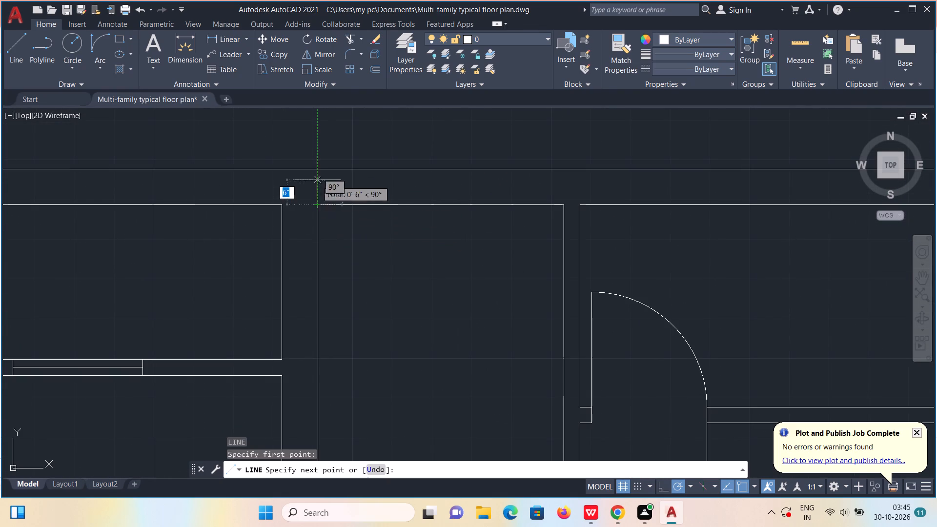
{"action": "left_click", "coordinate": [317, 171]}
{"action": "key", "text": "Escape"}
Move the short line about 1'-1" to the right within the top wall as the right-hand narrow room window's left edge.
{"action": "left_click", "coordinate": [318, 183]}
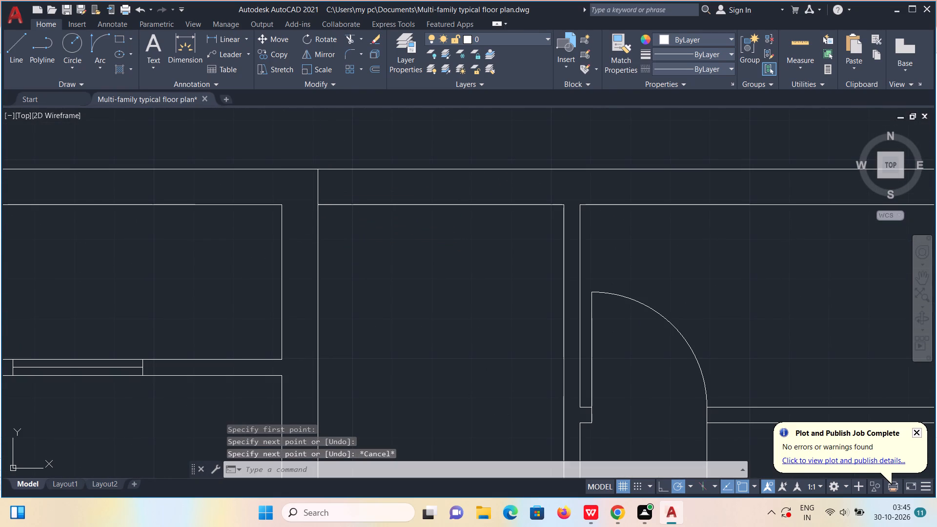
{"action": "key", "text": "m"}
{"action": "key", "text": "Return"}
{"action": "left_click", "coordinate": [318, 183]}
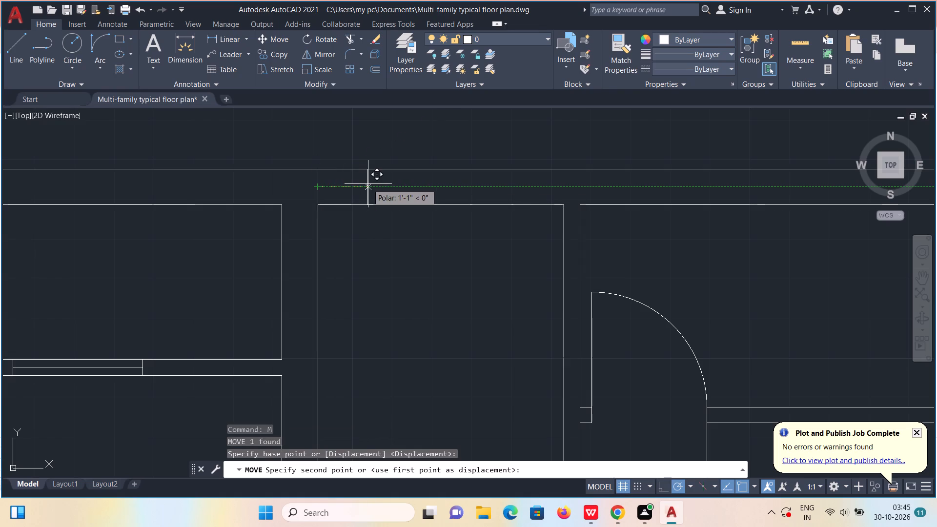
{"action": "triple_click", "coordinate": [368, 184]}
Copy the narrow room window's left edge line to the right, short of the room's right wall, as its right edge.
{"action": "type", "text": "co"}
{"action": "key", "text": "Return"}
{"action": "left_click", "coordinate": [368, 184]}
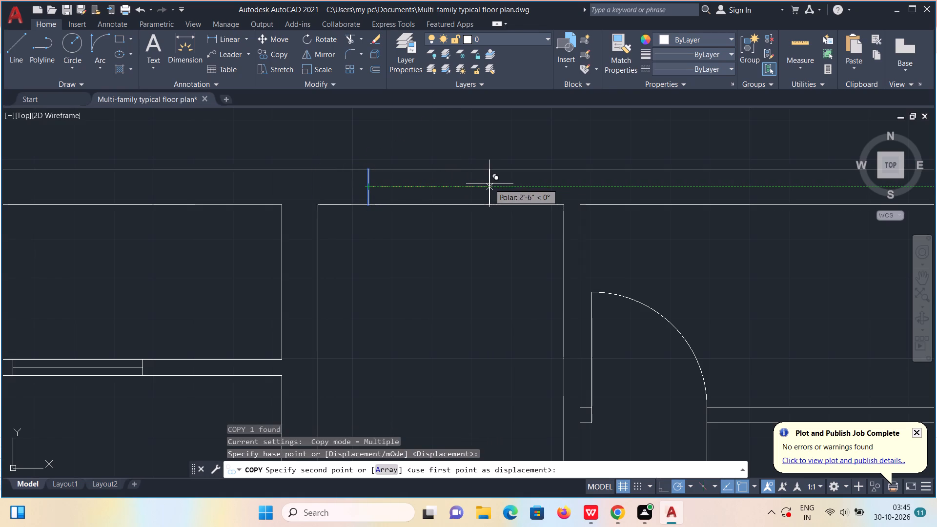
{"action": "left_click", "coordinate": [503, 184]}
{"action": "key", "text": "Escape"}
Draw the right-hand narrow room window's horizontal centre line between the midpoints of its right and left edge lines.
{"action": "key", "text": "l"}
{"action": "key", "text": "Return"}
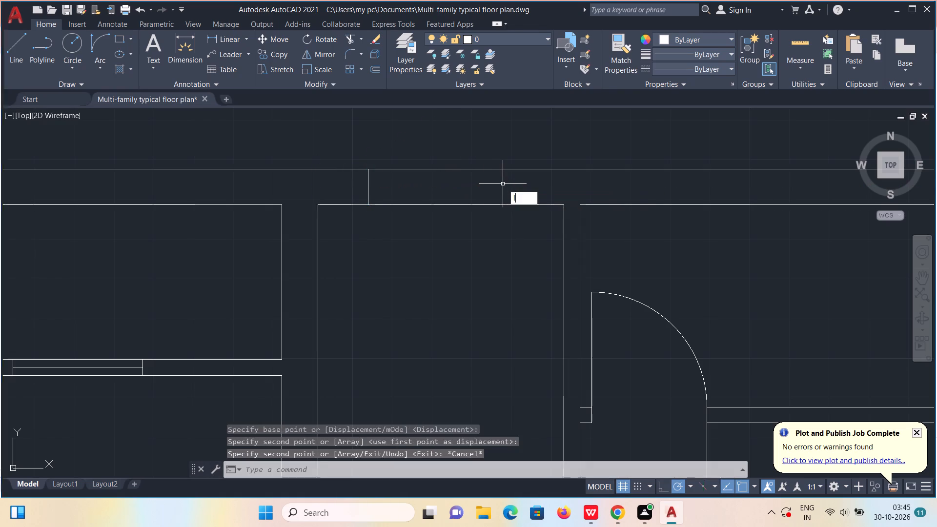
{"action": "left_click", "coordinate": [503, 184]}
{"action": "left_click", "coordinate": [365, 186]}
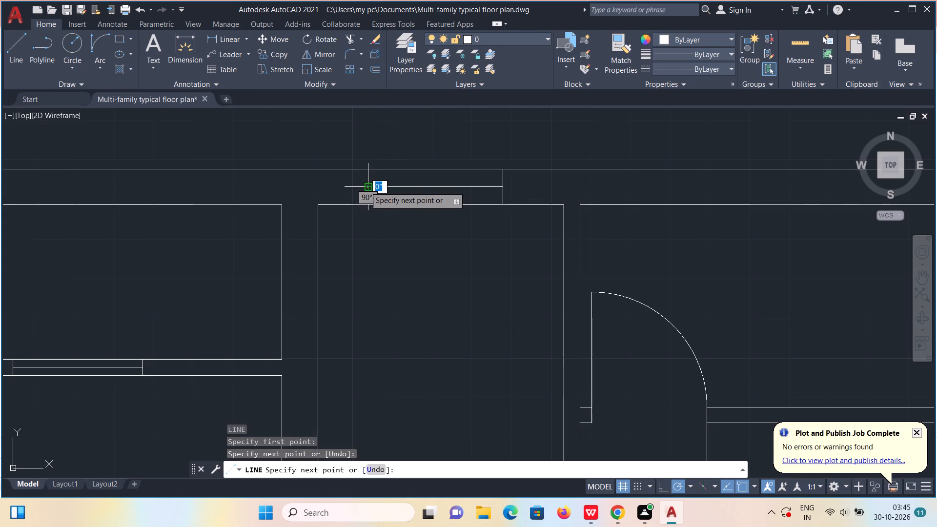
{"action": "key", "text": "Escape"}
{"action": "scroll", "coordinate": [365, 186], "scroll_direction": "down", "scroll_amount": 1}
{"action": "middle_click_drag", "start_coordinate": [565, 230], "coordinate": [306, 225]}
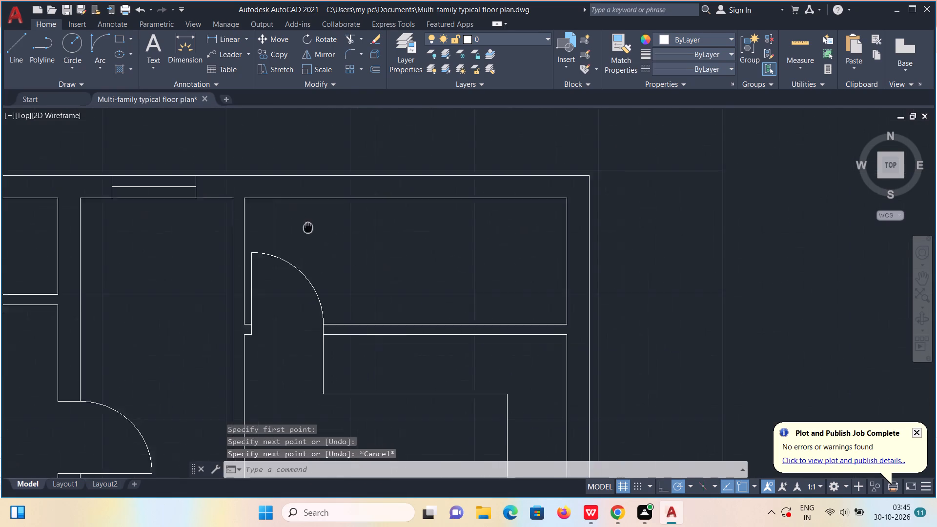
Copy the jamb line of the top-right room's door twice rightward within the bottom partition, the farther copy about 5'-2" away, as window edges.
{"action": "middle_click_drag", "start_coordinate": [306, 225], "coordinate": [274, 185]}
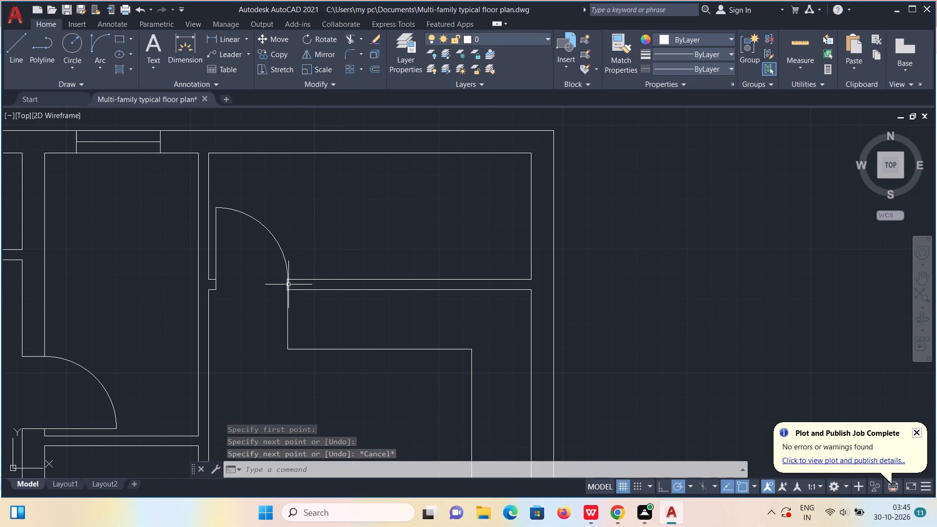
{"action": "left_click", "coordinate": [288, 284]}
{"action": "type", "text": "co"}
{"action": "key", "text": "Return"}
{"action": "left_click", "coordinate": [288, 284]}
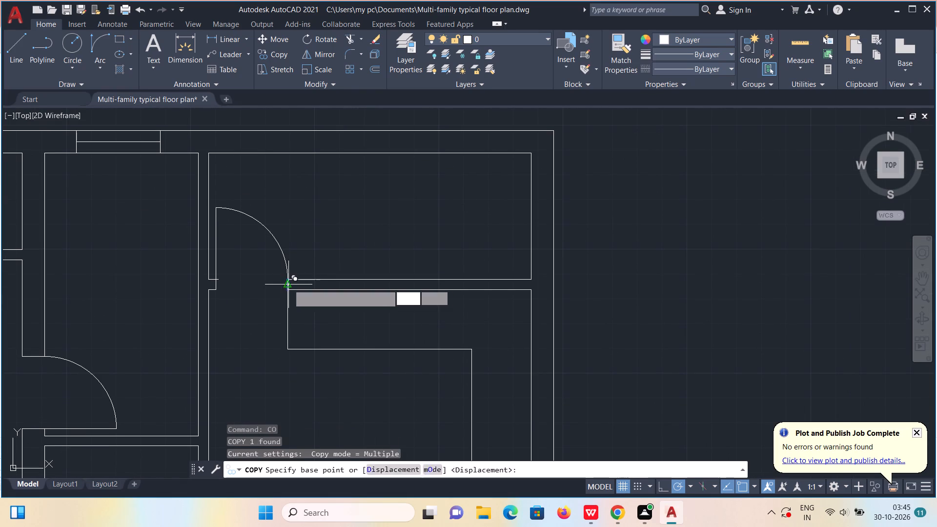
{"action": "left_click", "coordinate": [345, 283]}
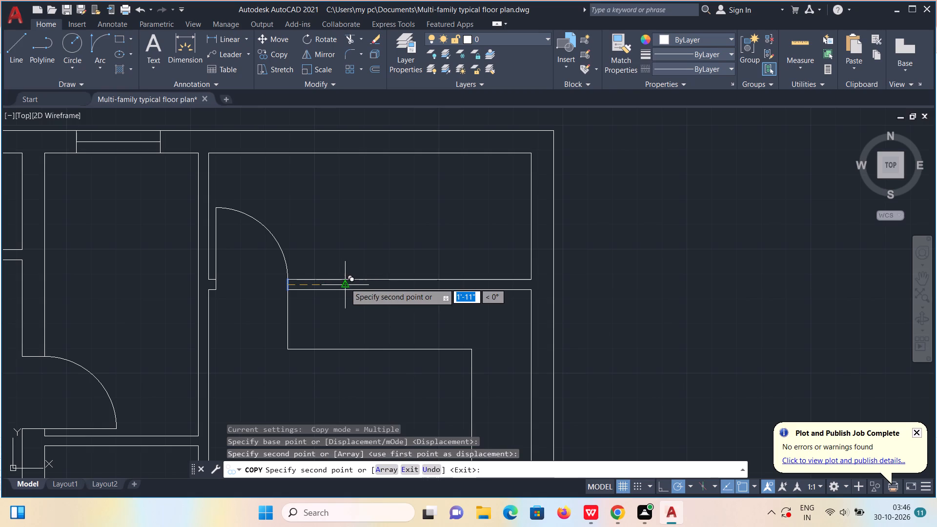
{"action": "left_click", "coordinate": [442, 282]}
{"action": "key", "text": "Escape"}
Draw the partition window's horizontal centre line between the midpoints of its right and left edge lines.
{"action": "key", "text": "l"}
{"action": "key", "text": "Return"}
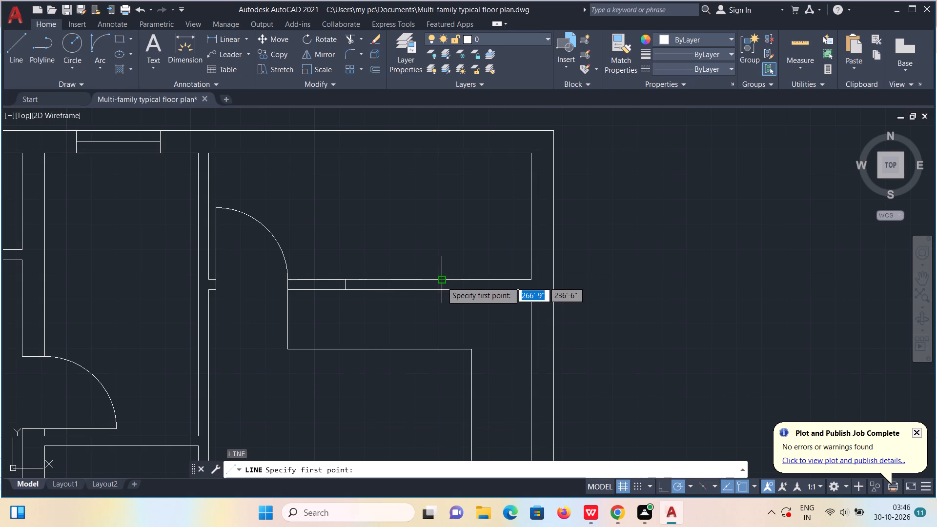
{"action": "scroll", "coordinate": [442, 287], "scroll_direction": "up", "scroll_amount": 3}
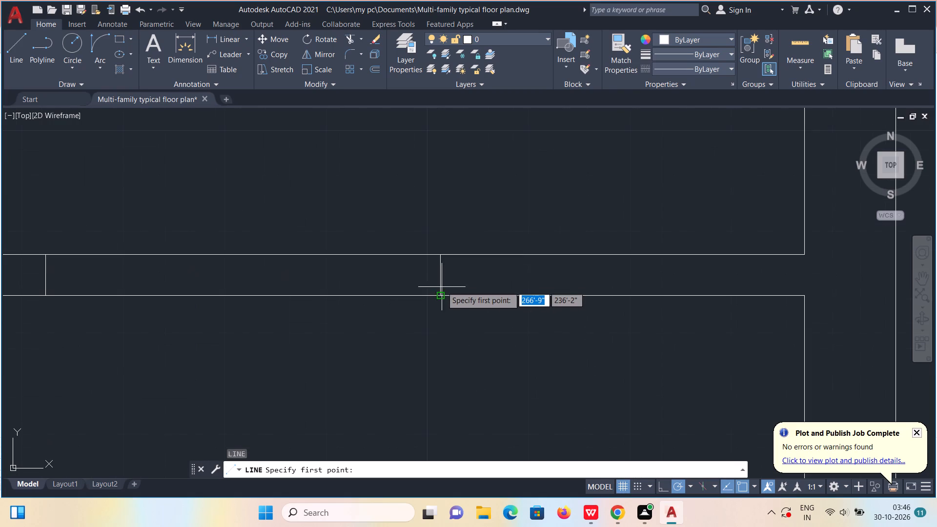
{"action": "left_click", "coordinate": [438, 277]}
{"action": "left_click", "coordinate": [46, 273]}
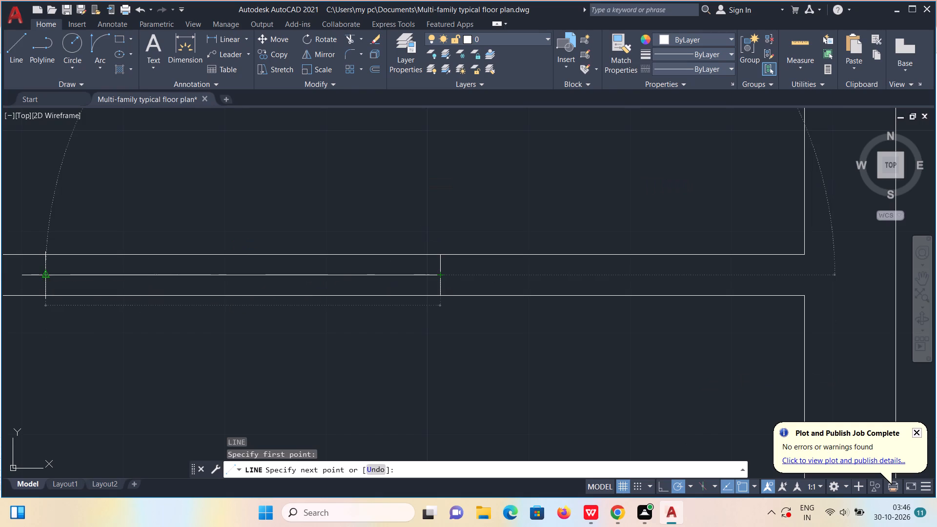
{"action": "scroll", "coordinate": [74, 272], "scroll_direction": "down", "scroll_amount": 3}
{"action": "key", "text": "Escape"}
Draw a short line across the right exterior wall from the inner corner just below the top-right room's bottom partition.
{"action": "scroll", "coordinate": [166, 274], "scroll_direction": "down", "scroll_amount": 2}
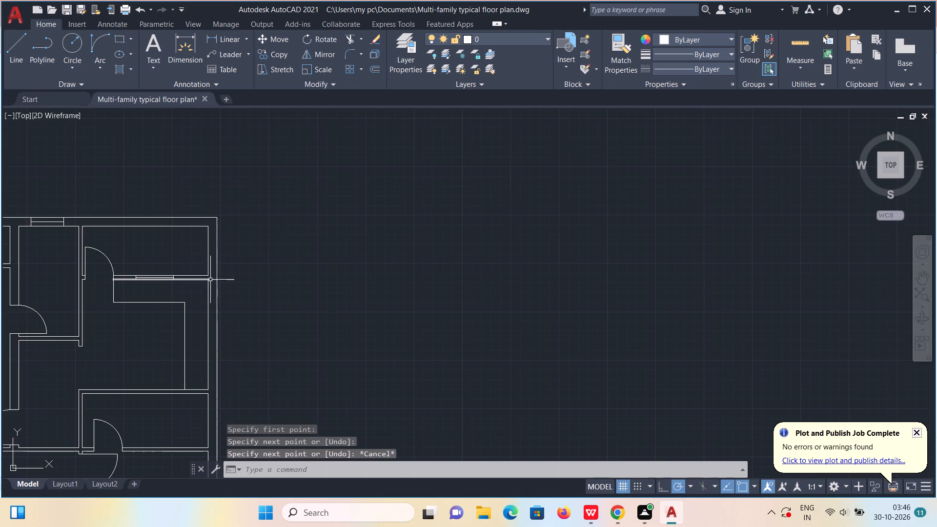
{"action": "scroll", "coordinate": [212, 283], "scroll_direction": "down", "scroll_amount": 1}
{"action": "middle_click_drag", "start_coordinate": [215, 283], "coordinate": [361, 161]}
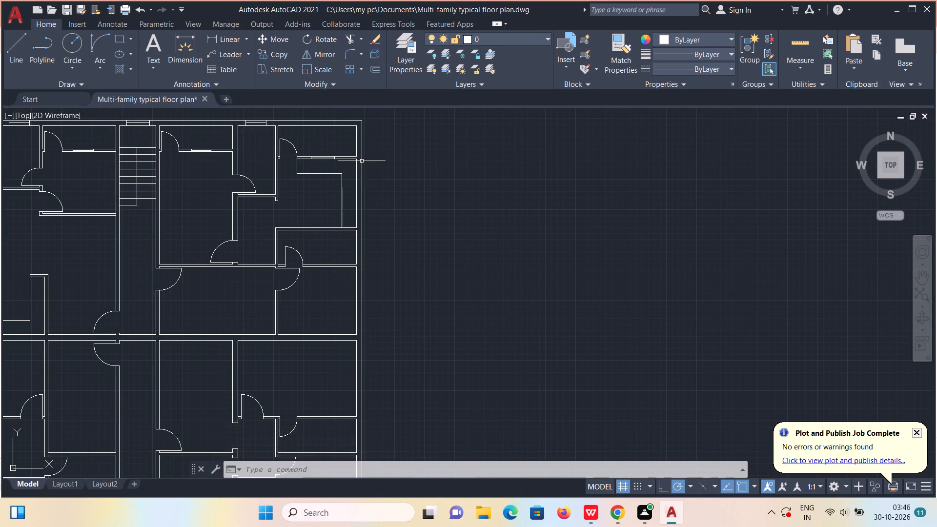
{"action": "scroll", "coordinate": [354, 168], "scroll_direction": "up", "scroll_amount": 1}
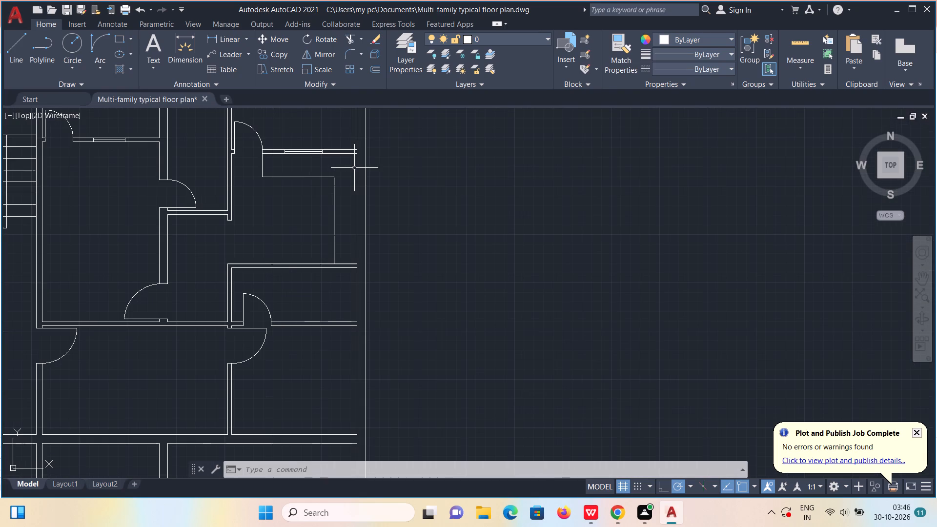
{"action": "key", "text": "l"}
{"action": "key", "text": "Return"}
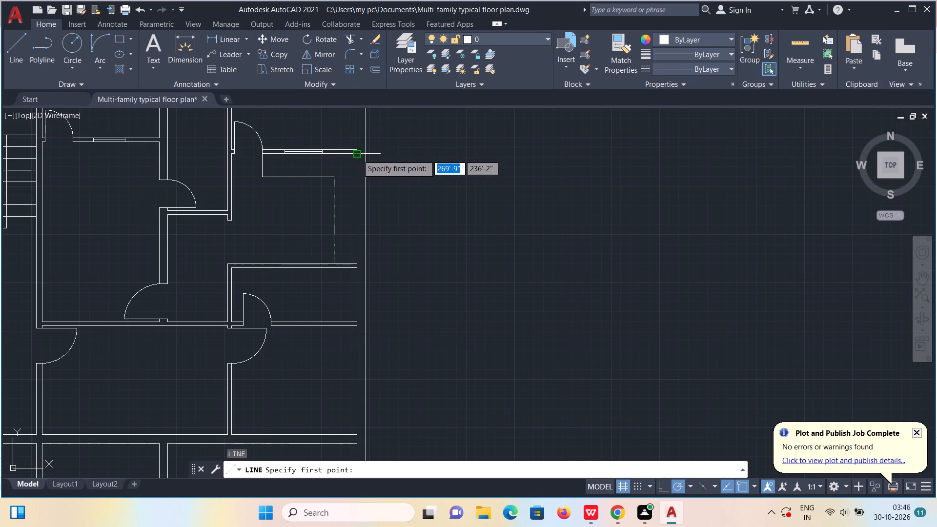
{"action": "scroll", "coordinate": [357, 155], "scroll_direction": "up", "scroll_amount": 2}
{"action": "left_click", "coordinate": [356, 155]}
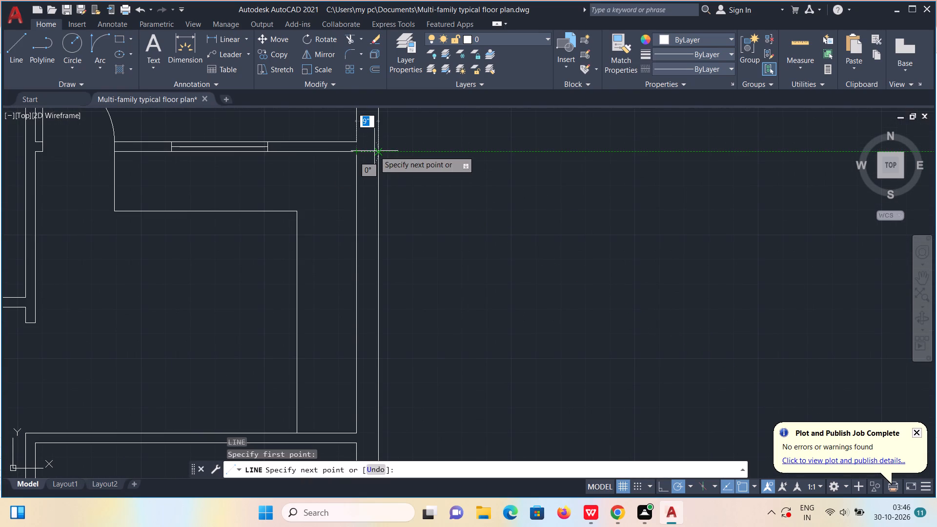
{"action": "left_click", "coordinate": [376, 151]}
{"action": "key", "text": "Escape"}
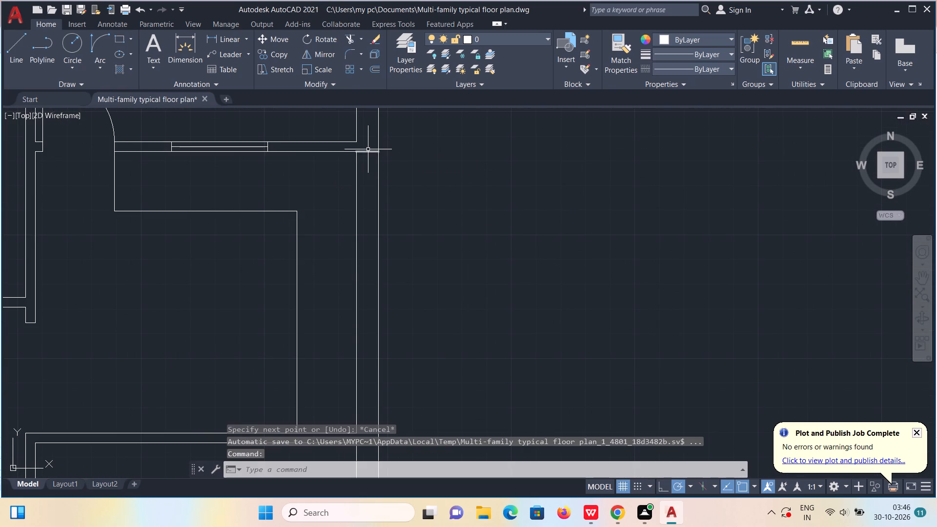
Move the short line about 2'-2" down within the right exterior wall as the counter room window's top edge.
{"action": "left_click", "coordinate": [366, 152]}
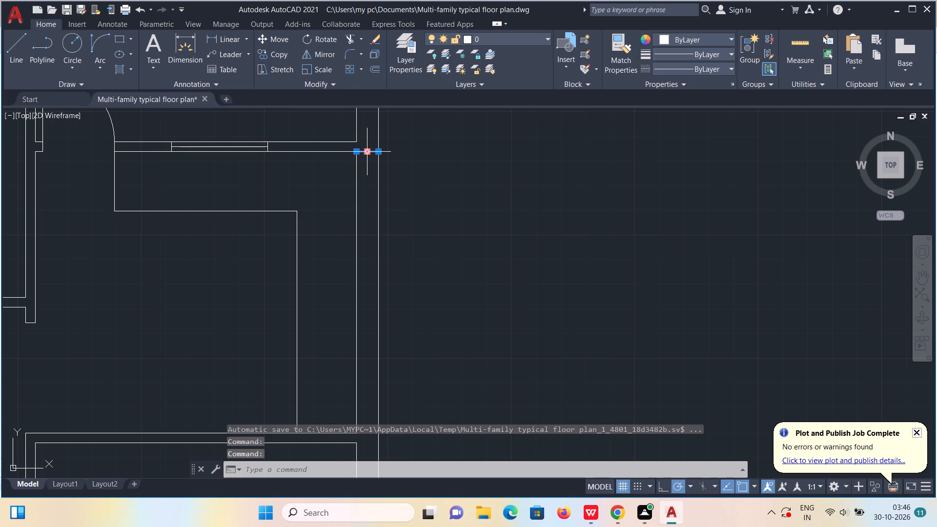
{"action": "key", "text": "m"}
{"action": "key", "text": "Return"}
{"action": "left_click", "coordinate": [366, 152]}
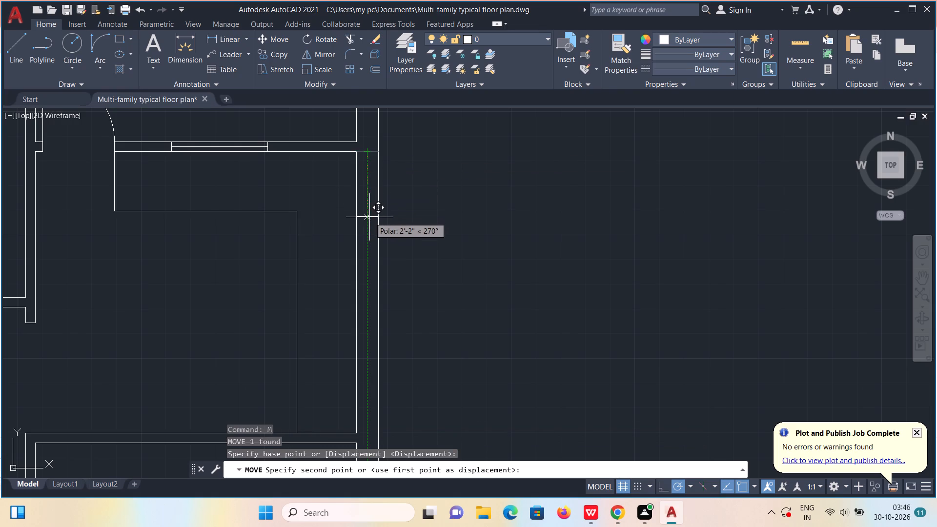
{"action": "triple_click", "coordinate": [369, 219]}
Copy the counter room window's top edge line about 4'-10" down within the right exterior wall as its bottom edge.
{"action": "key", "text": "c"}
{"action": "key", "text": "o"}
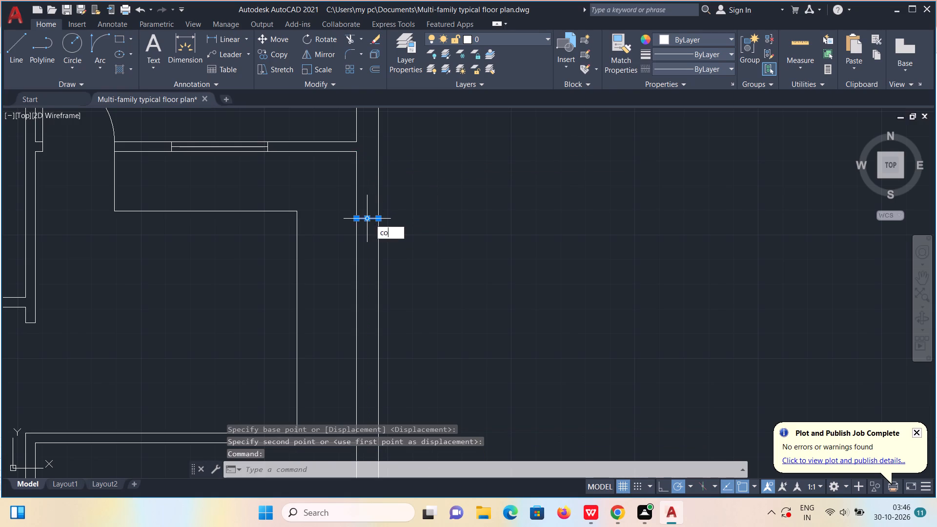
{"action": "key", "text": "Return"}
{"action": "left_click", "coordinate": [369, 219]}
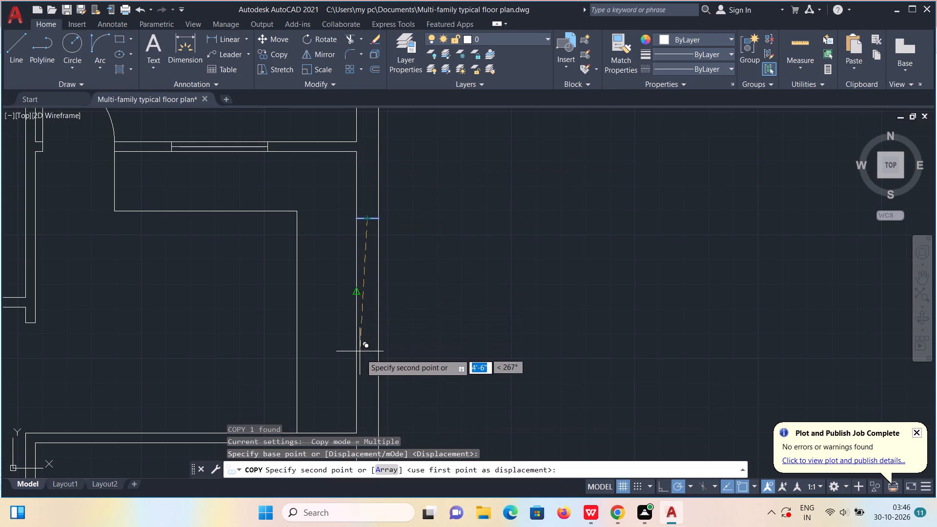
{"action": "left_click", "coordinate": [366, 362]}
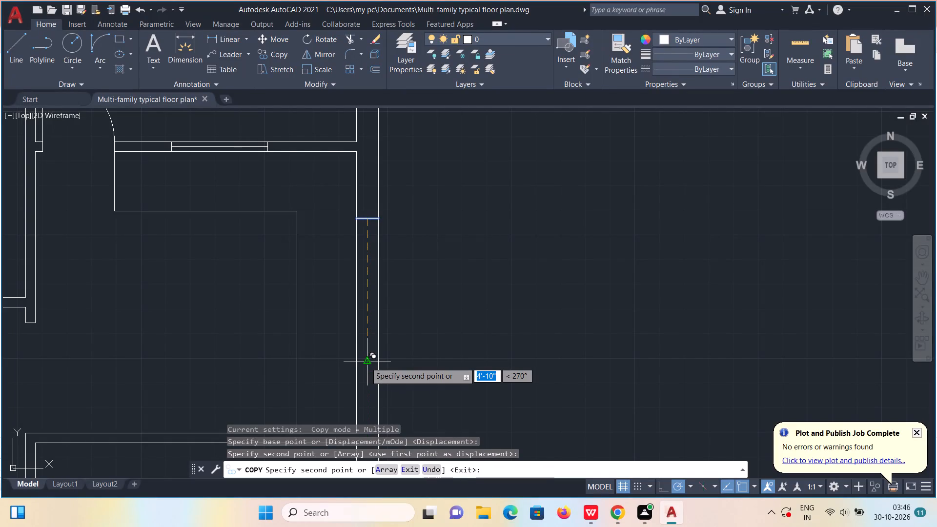
{"action": "key", "text": "Escape"}
Draw the counter room window's vertical centre line between the midpoints of its bottom and top edge lines.
{"action": "key", "text": "l"}
{"action": "key", "text": "Return"}
{"action": "left_click", "coordinate": [366, 362]}
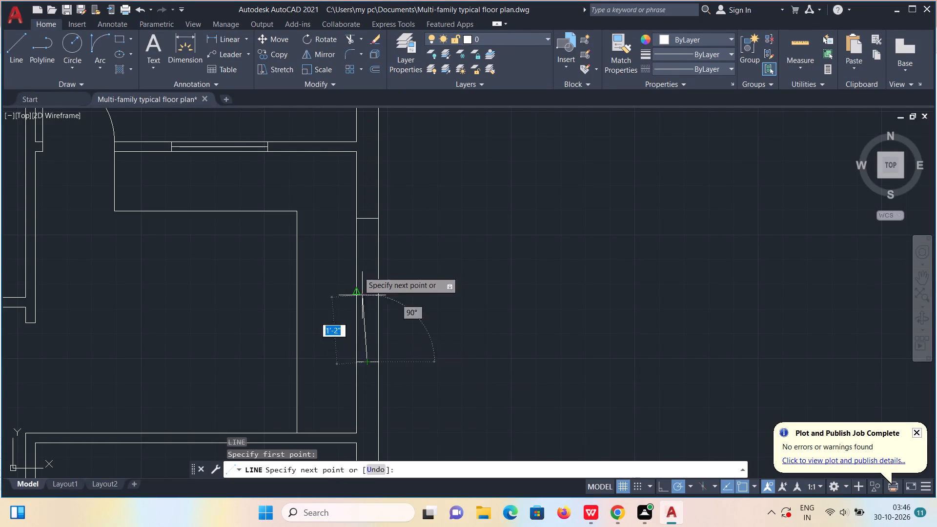
{"action": "left_click", "coordinate": [365, 215]}
{"action": "key", "text": "Escape"}
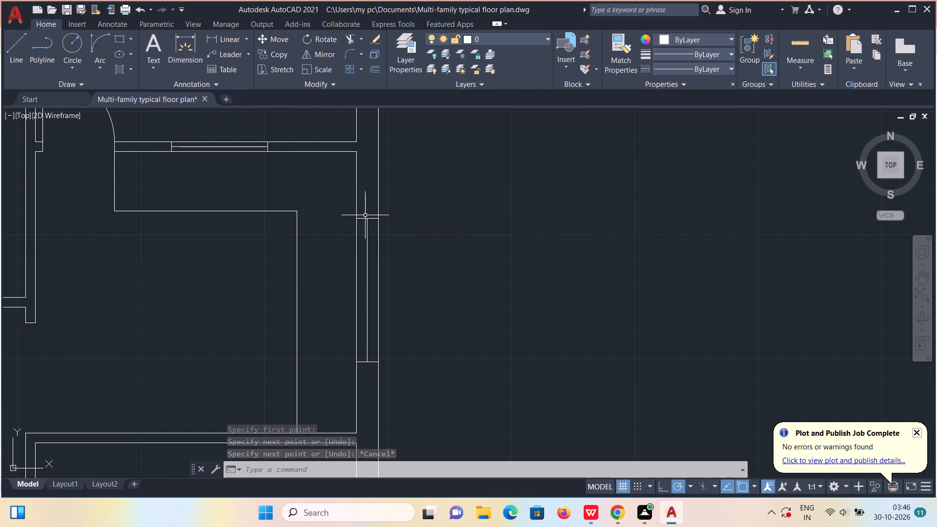
Draw a short line across the right exterior wall from the top-right inner corner of the small room below the counter room.
{"action": "scroll", "coordinate": [368, 229], "scroll_direction": "down", "scroll_amount": 2}
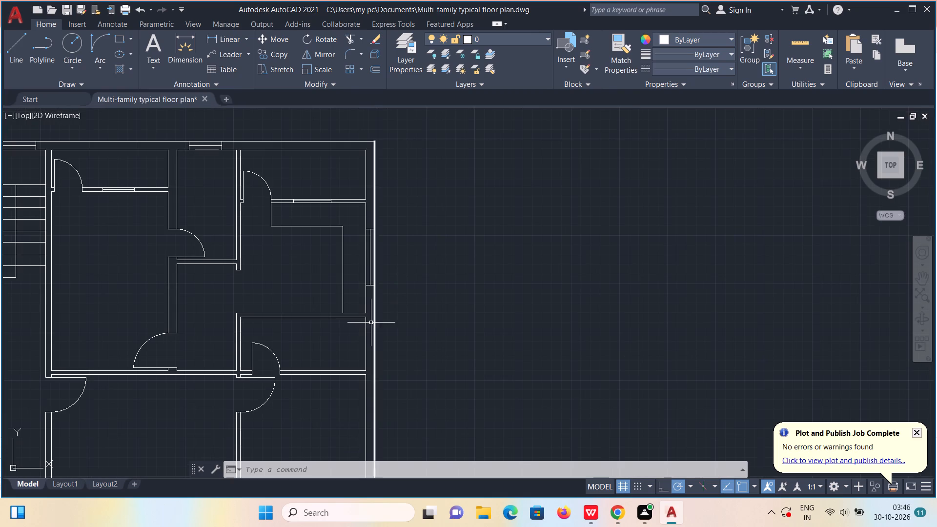
{"action": "middle_click_drag", "start_coordinate": [369, 322], "coordinate": [390, 217]}
{"action": "scroll", "coordinate": [396, 216], "scroll_direction": "up", "scroll_amount": 1}
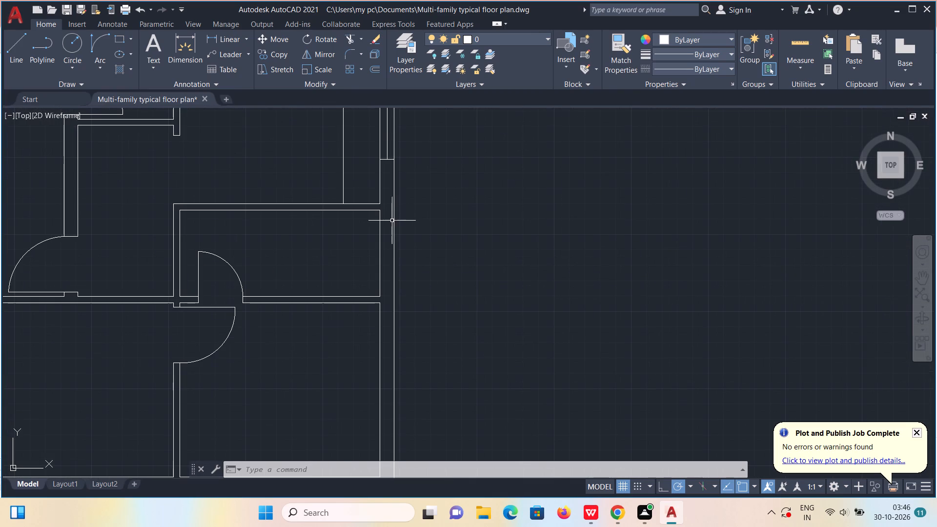
{"action": "key", "text": "l"}
{"action": "key", "text": "Return"}
{"action": "scroll", "coordinate": [384, 219], "scroll_direction": "up", "scroll_amount": 2}
{"action": "left_click", "coordinate": [368, 195]}
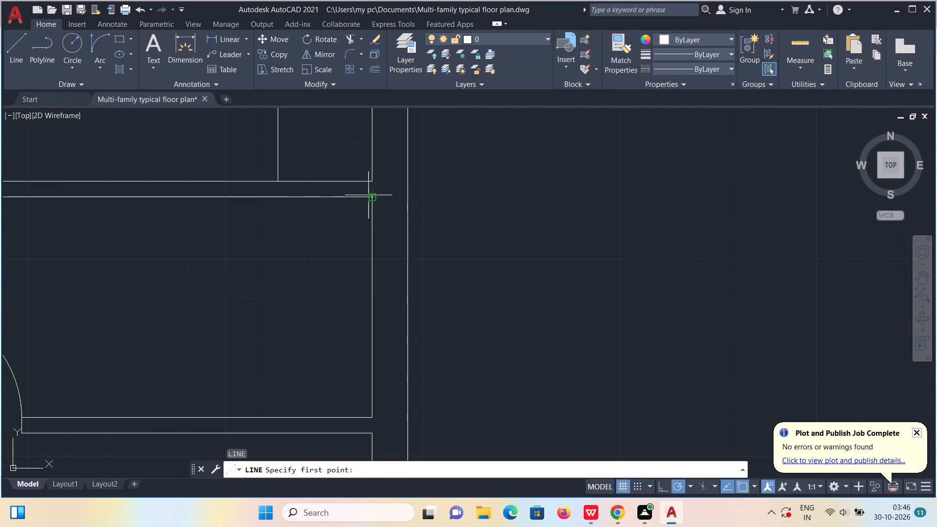
{"action": "left_click", "coordinate": [405, 198]}
{"action": "key", "text": "Escape"}
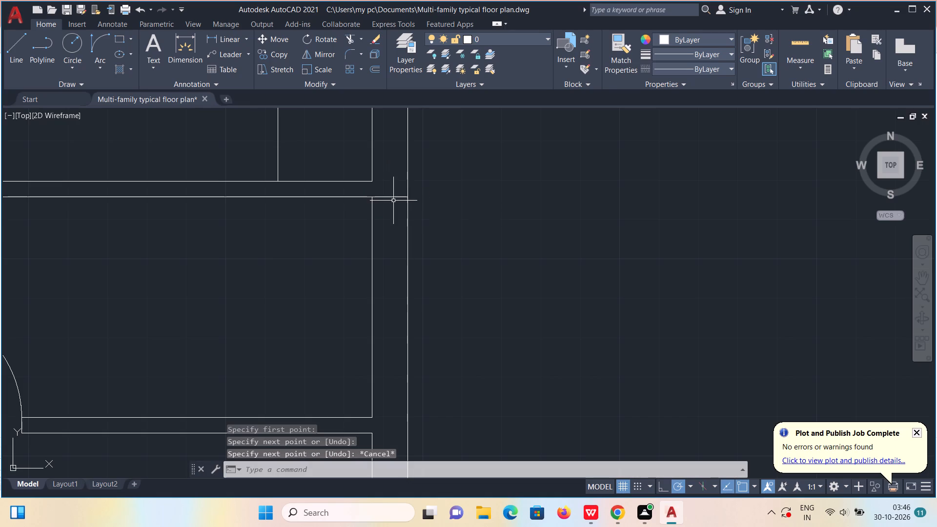
Move the short line about 1'-0" down within the right exterior wall as the small room window's top edge.
{"action": "left_click", "coordinate": [391, 198]}
{"action": "key", "text": "m"}
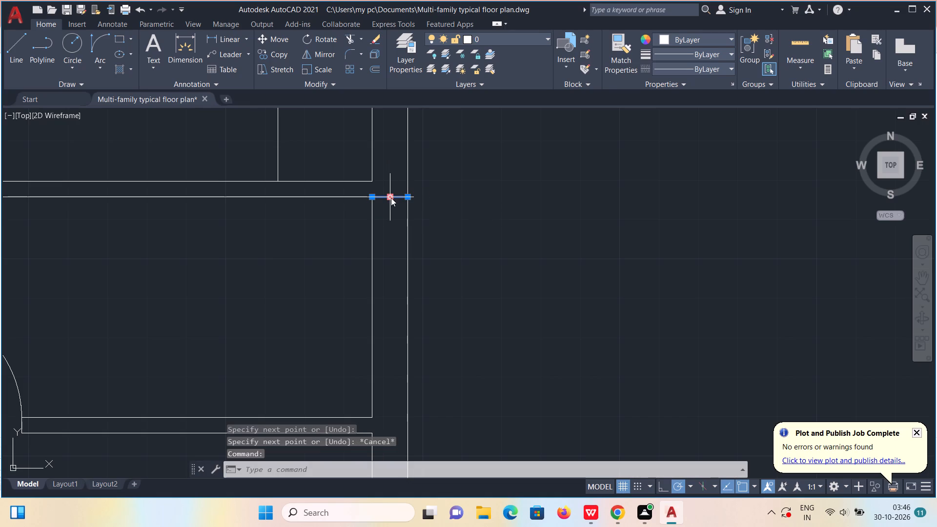
{"action": "key", "text": "Return"}
{"action": "left_click", "coordinate": [391, 198]}
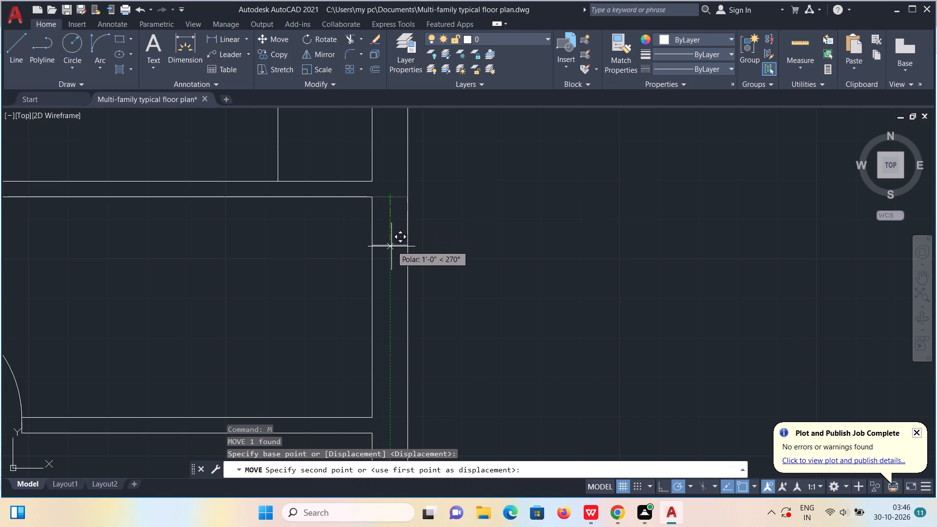
{"action": "left_click", "coordinate": [391, 248]}
{"action": "double_click", "coordinate": [391, 249]}
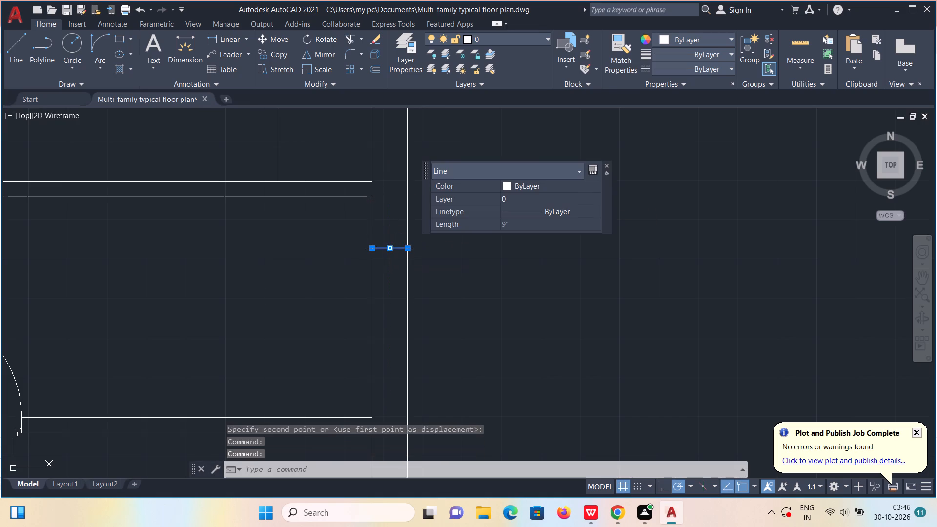
{"action": "key", "text": "Escape"}
Copy the small room window's top edge line about 2'-4" down within the right exterior wall as its bottom edge.
{"action": "left_click", "coordinate": [391, 250]}
{"action": "type", "text": "co"}
{"action": "key", "text": "Return"}
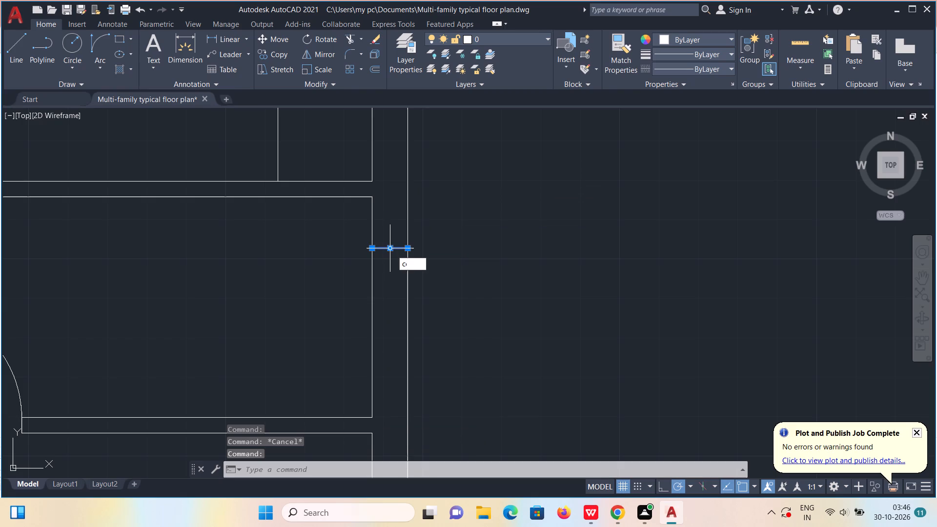
{"action": "left_click", "coordinate": [391, 250]}
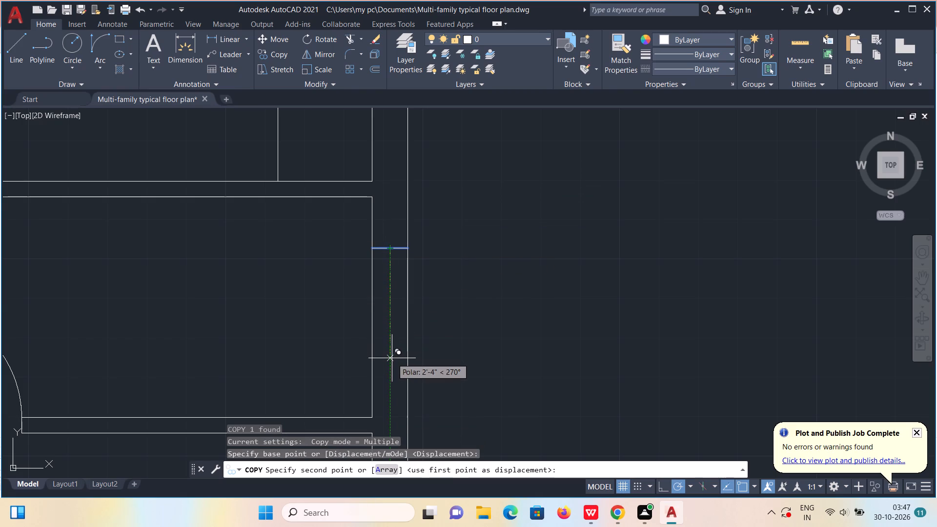
{"action": "left_click", "coordinate": [392, 358]}
{"action": "key", "text": "Escape"}
Draw the small room window's vertical centre line between the midpoints of its bottom and top edge lines.
{"action": "key", "text": "l"}
{"action": "key", "text": "Return"}
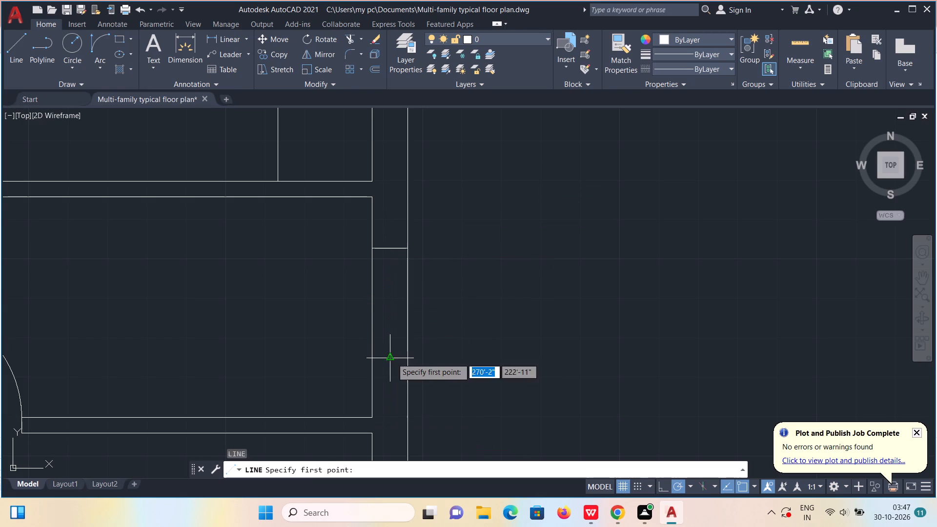
{"action": "left_click", "coordinate": [392, 358]}
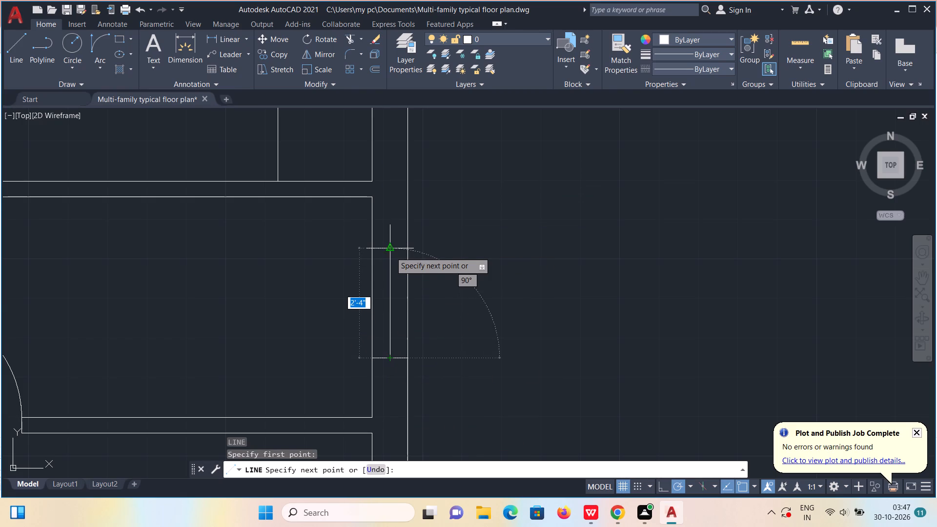
{"action": "left_click", "coordinate": [390, 252]}
{"action": "key", "text": "Escape"}
Draw a short line across the right exterior wall from the top-right inner corner of the room below the small room.
{"action": "scroll", "coordinate": [391, 249], "scroll_direction": "down", "scroll_amount": 4}
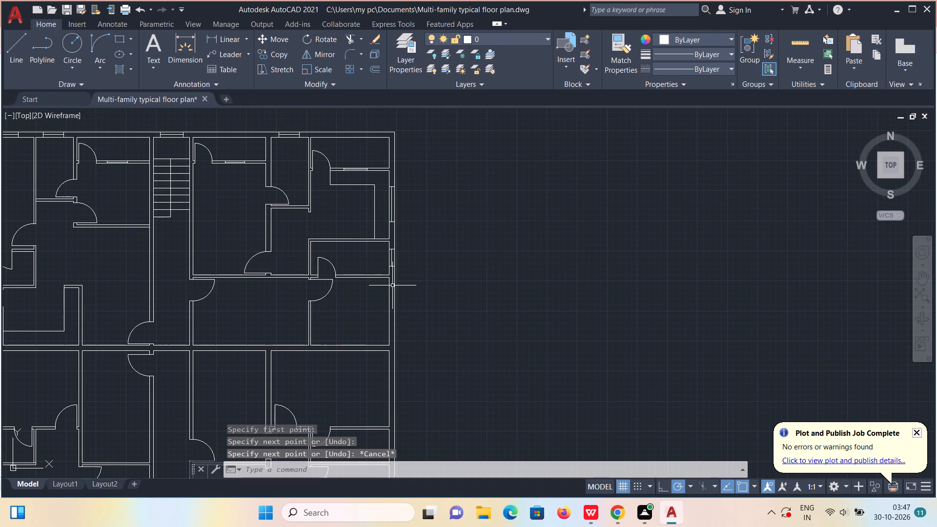
{"action": "middle_click_drag", "start_coordinate": [395, 297], "coordinate": [387, 236]}
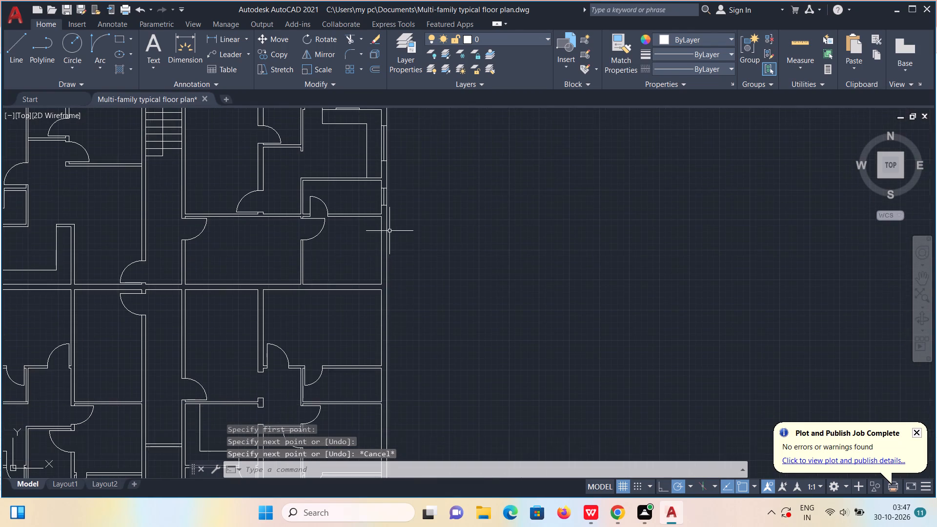
{"action": "scroll", "coordinate": [388, 218], "scroll_direction": "up", "scroll_amount": 3}
{"action": "key", "text": "l"}
{"action": "key", "text": "Return"}
{"action": "scroll", "coordinate": [367, 203], "scroll_direction": "up", "scroll_amount": 1}
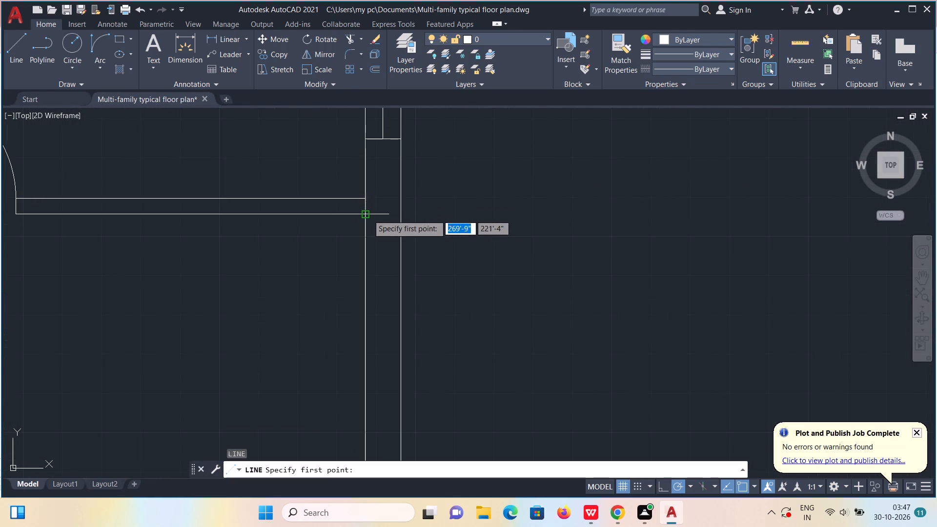
{"action": "left_click", "coordinate": [368, 216]}
{"action": "left_click", "coordinate": [397, 215]}
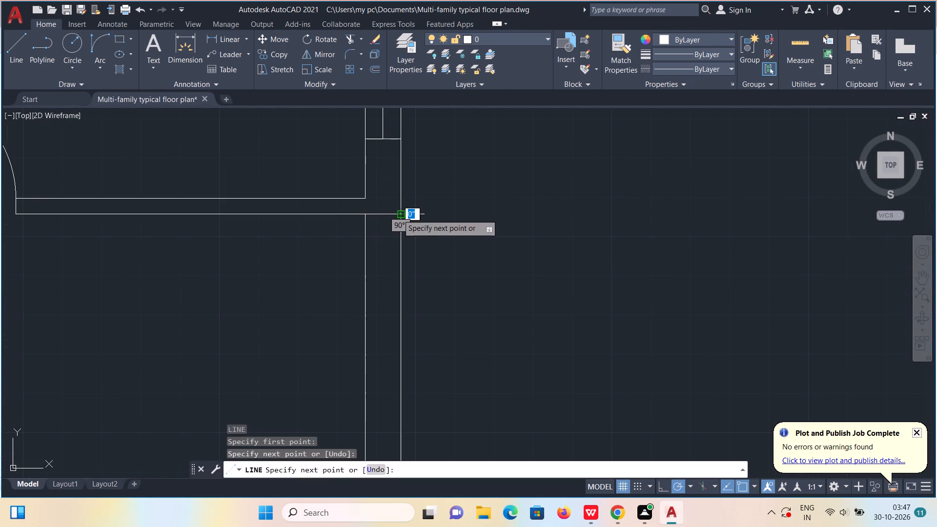
{"action": "key", "text": "Escape"}
Move the short line down within the right exterior wall as the top edge of the window in the room below the small room.
{"action": "left_click", "coordinate": [384, 214]}
{"action": "key", "text": "m"}
{"action": "key", "text": "Return"}
{"action": "left_click", "coordinate": [384, 214]}
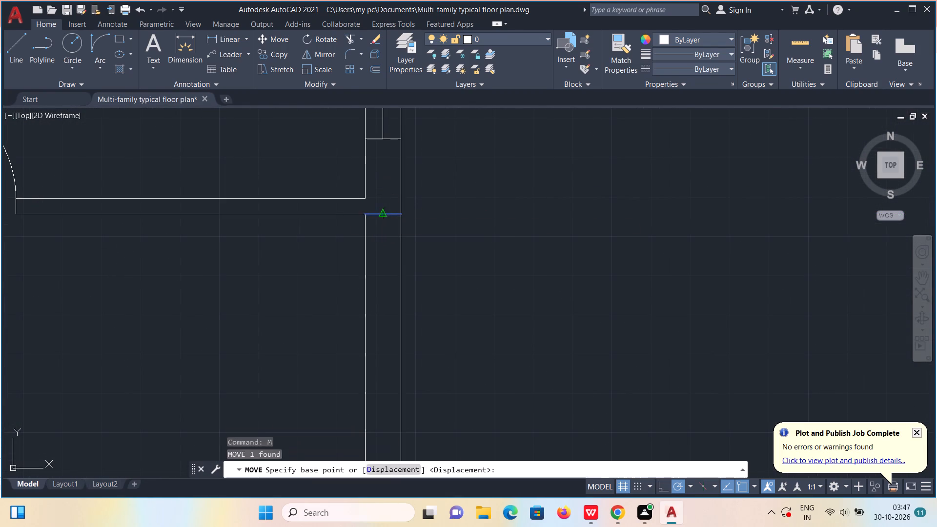
{"action": "left_click", "coordinate": [386, 278]}
Copy that window's top edge line down within the right exterior wall as its bottom edge.
{"action": "scroll", "coordinate": [385, 279], "scroll_direction": "down", "scroll_amount": 2}
{"action": "middle_click_drag", "start_coordinate": [383, 269], "coordinate": [382, 250]}
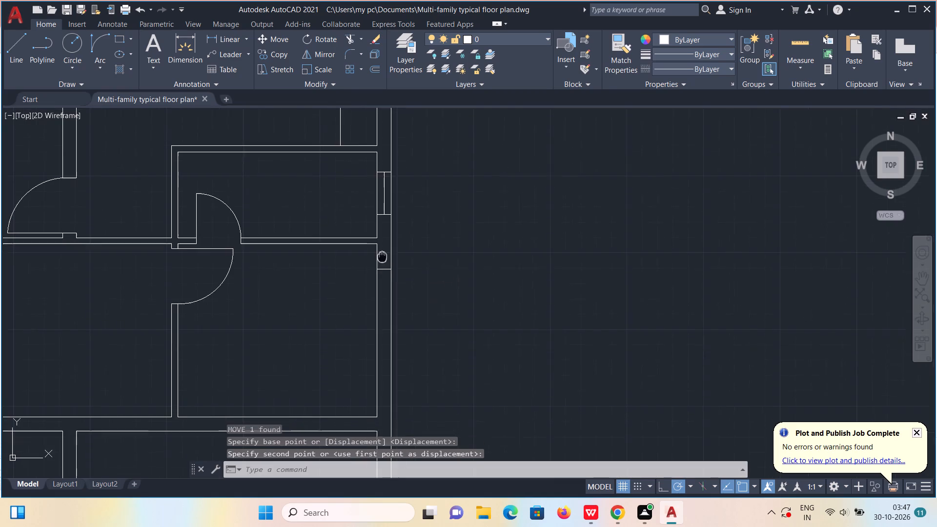
{"action": "middle_click_drag", "start_coordinate": [382, 250], "coordinate": [384, 231]}
{"action": "scroll", "coordinate": [385, 246], "scroll_direction": "up", "scroll_amount": 1}
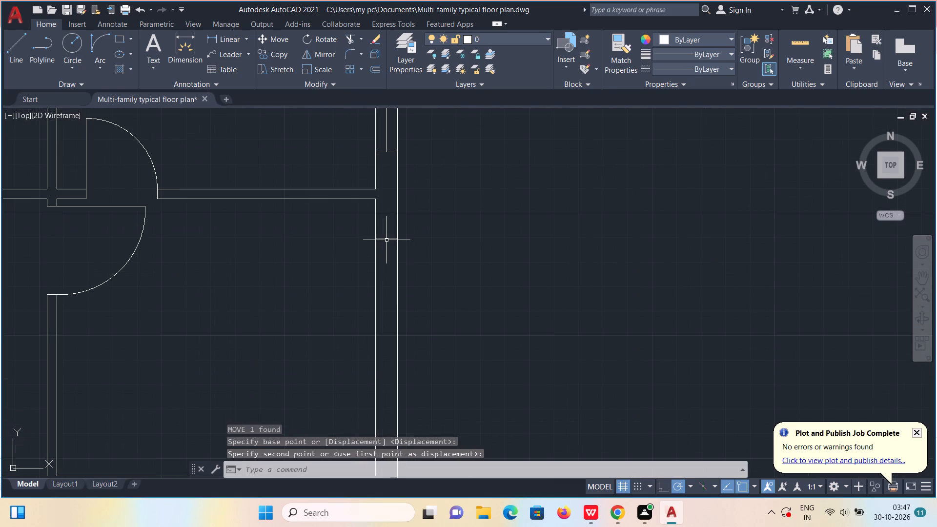
{"action": "left_click", "coordinate": [386, 239]}
{"action": "type", "text": "co"}
{"action": "key", "text": "Return"}
{"action": "left_click", "coordinate": [386, 239]}
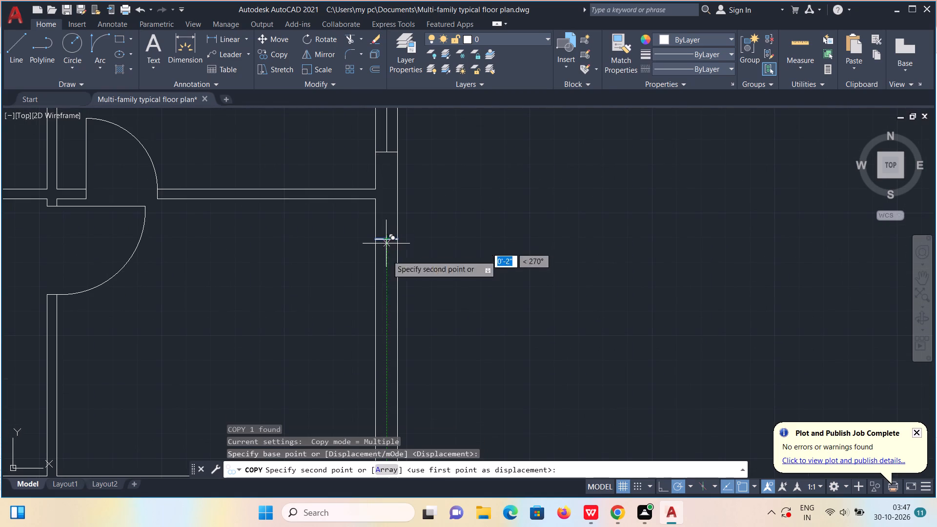
{"action": "left_click", "coordinate": [388, 370]}
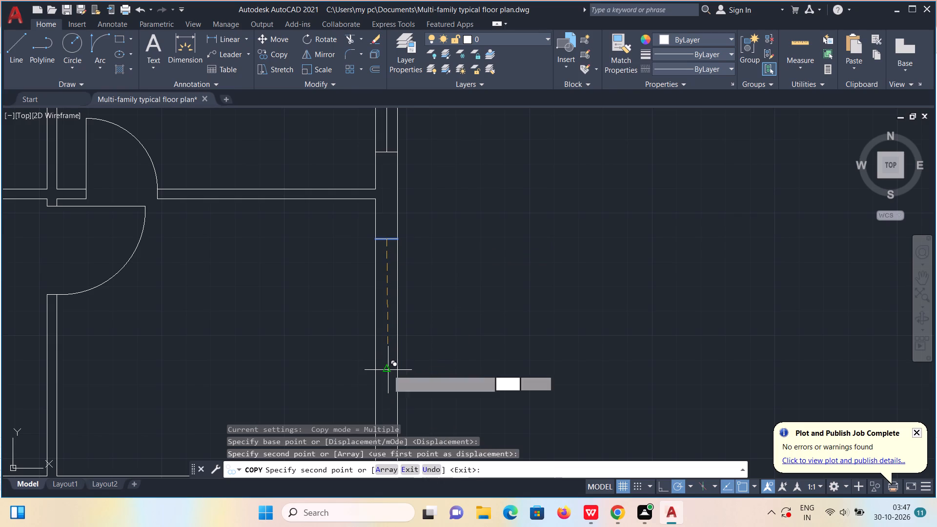
{"action": "key", "text": "Escape"}
Draw that window's vertical centre line between the midpoints of its bottom and top edge lines.
{"action": "key", "text": "l"}
{"action": "key", "text": "Return"}
{"action": "left_click", "coordinate": [388, 370]}
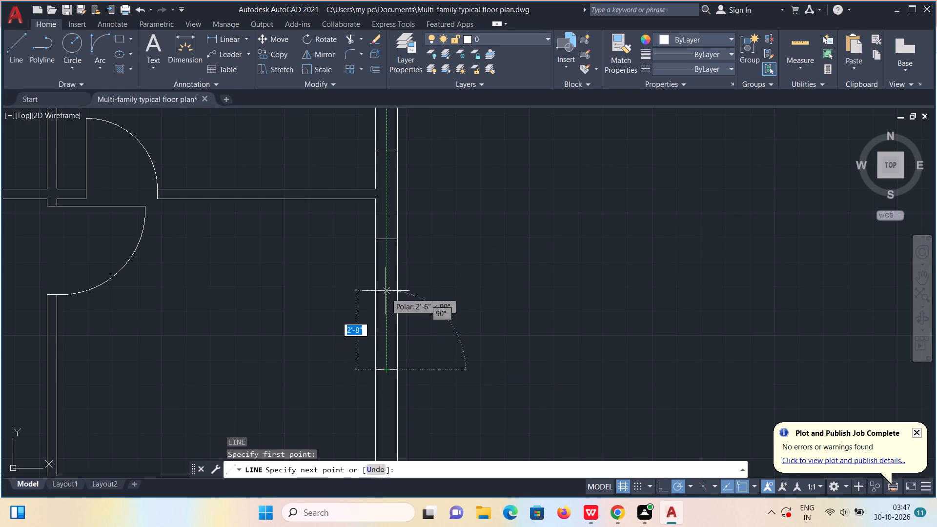
{"action": "left_click", "coordinate": [389, 241]}
{"action": "scroll", "coordinate": [390, 241], "scroll_direction": "down", "scroll_amount": 2}
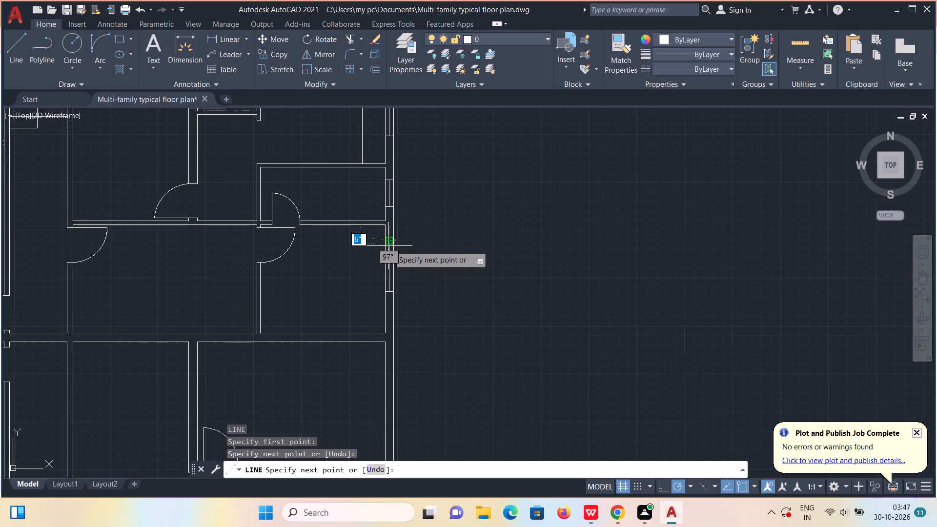
{"action": "key", "text": "Escape"}
Draw a short line across the right exterior wall from the bottom-right inner corner of the next large room down.
{"action": "middle_click_drag", "start_coordinate": [388, 246], "coordinate": [405, 187]}
{"action": "middle_click_drag", "start_coordinate": [398, 315], "coordinate": [397, 262]}
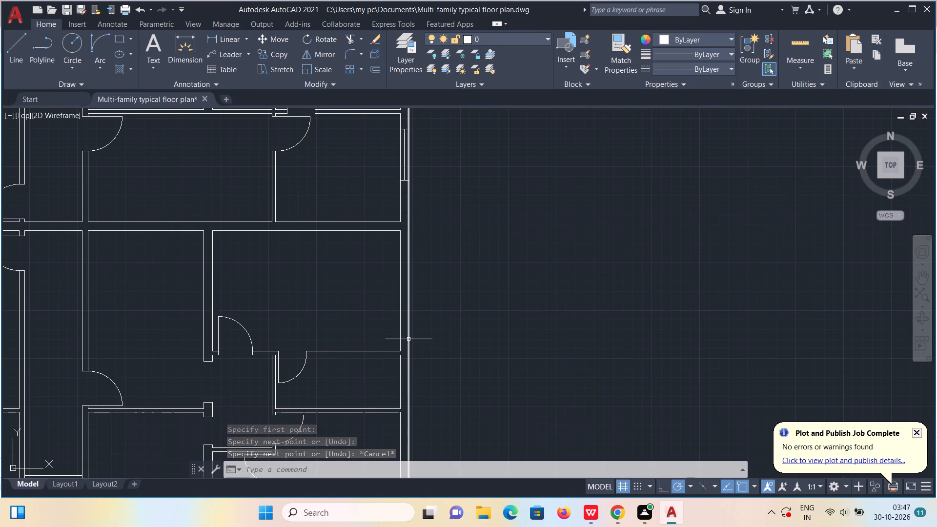
{"action": "key", "text": "l"}
{"action": "key", "text": "Return"}
{"action": "scroll", "coordinate": [408, 339], "scroll_direction": "up", "scroll_amount": 1}
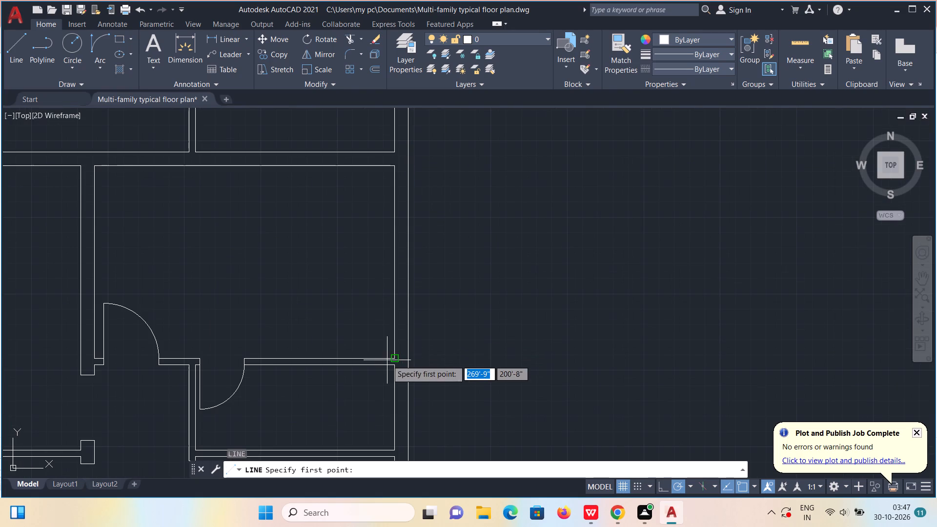
{"action": "left_click", "coordinate": [394, 355]}
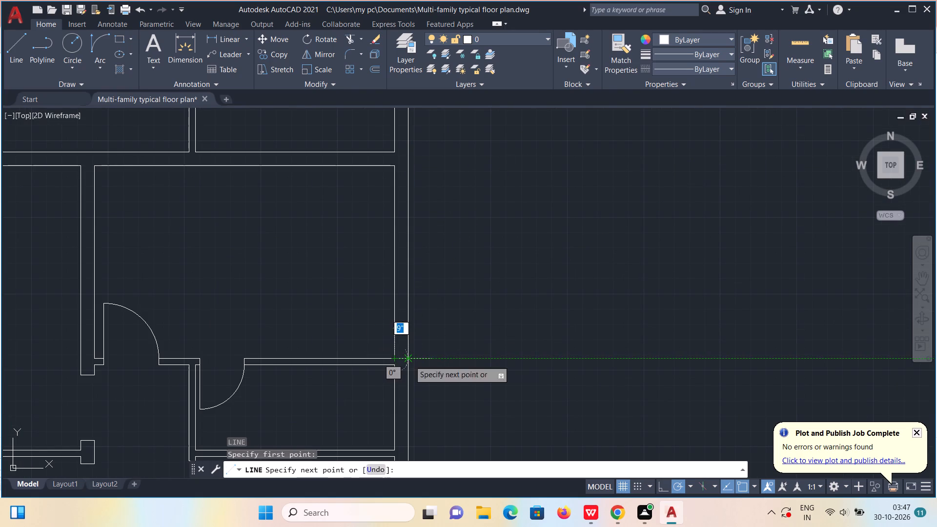
{"action": "left_click", "coordinate": [409, 361]}
{"action": "key", "text": "Escape"}
Move the short line up within the right exterior wall as the bottom edge of this large room's window.
{"action": "scroll", "coordinate": [409, 361], "scroll_direction": "up", "scroll_amount": 3}
{"action": "left_click", "coordinate": [374, 351]}
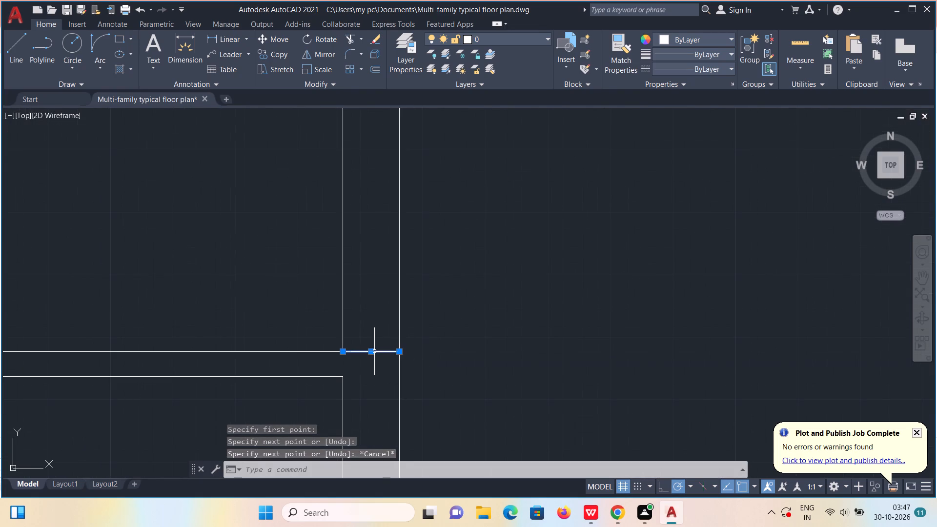
{"action": "key", "text": "m"}
{"action": "key", "text": "Return"}
{"action": "left_click", "coordinate": [374, 351]}
{"action": "scroll", "coordinate": [375, 288], "scroll_direction": "down", "scroll_amount": 2}
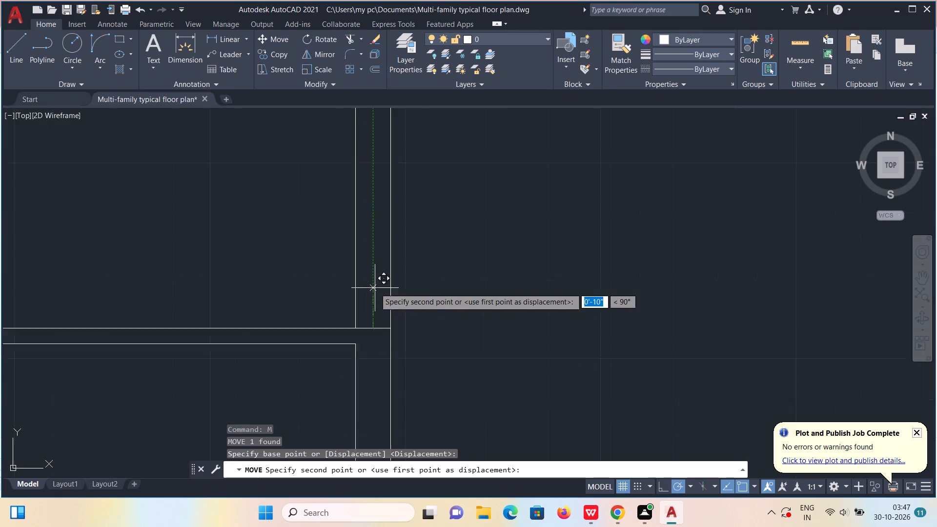
{"action": "middle_click_drag", "start_coordinate": [375, 288], "coordinate": [368, 402]}
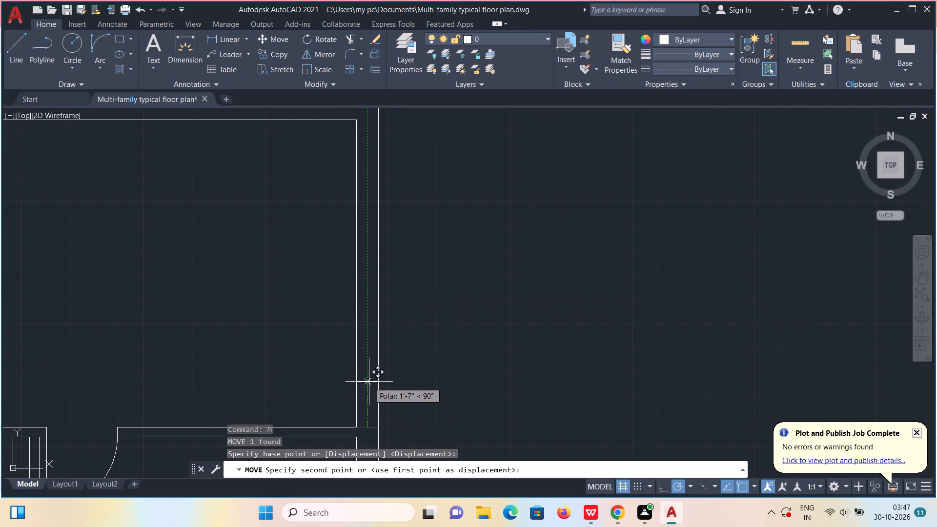
{"action": "double_click", "coordinate": [369, 374]}
Copy the large room window's bottom edge line up within the right exterior wall as its top edge.
{"action": "left_click", "coordinate": [369, 374]}
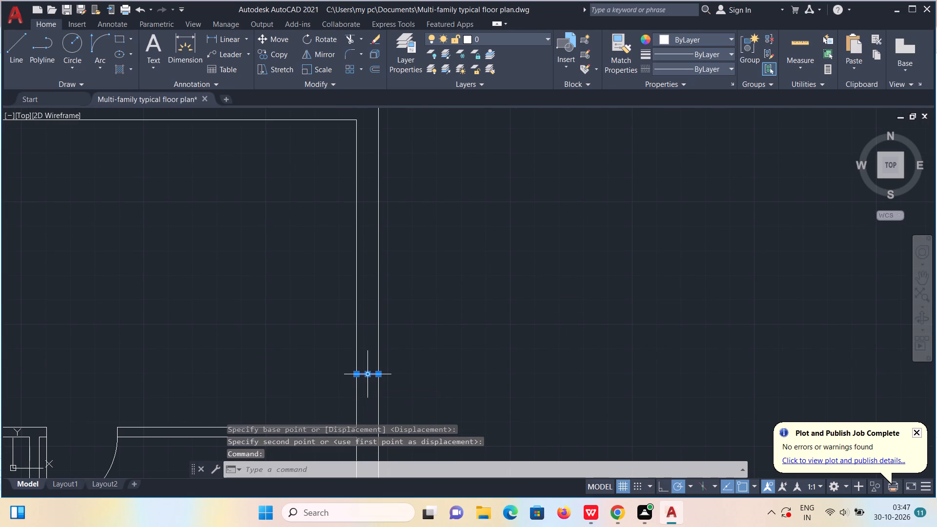
{"action": "type", "text": "co"}
{"action": "key", "text": "Return"}
{"action": "left_click", "coordinate": [369, 374]}
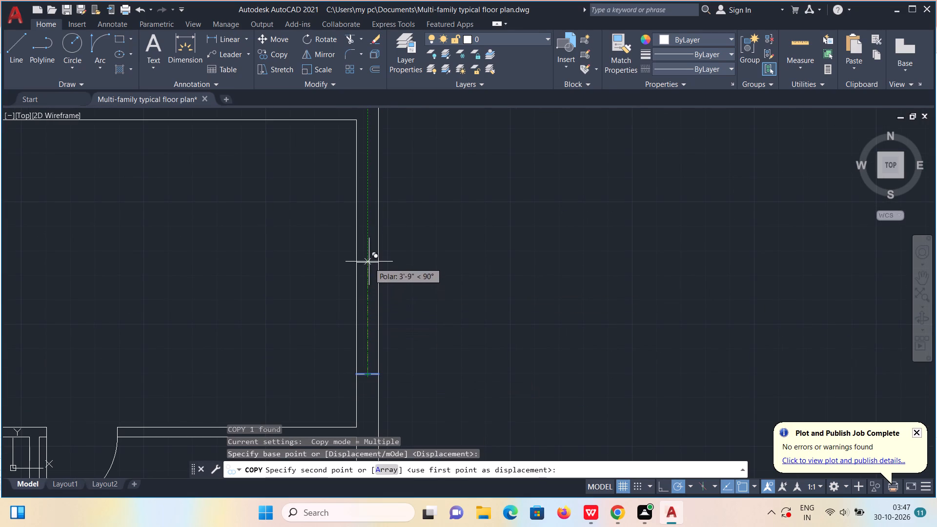
{"action": "left_click", "coordinate": [371, 232]}
{"action": "key", "text": "Escape"}
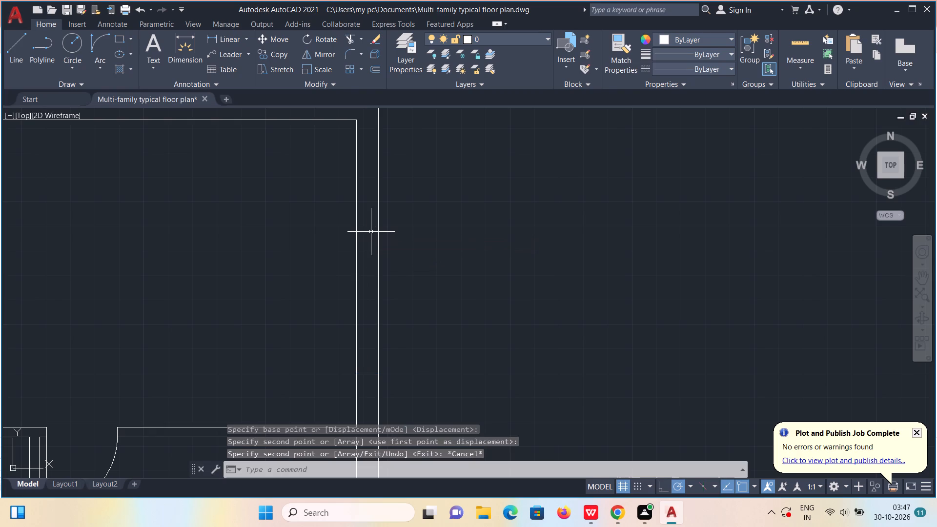
Draw the large room window's vertical centre line between the midpoints of its top and bottom edge lines.
{"action": "key", "text": "l"}
{"action": "key", "text": "Return"}
{"action": "left_click", "coordinate": [371, 232]}
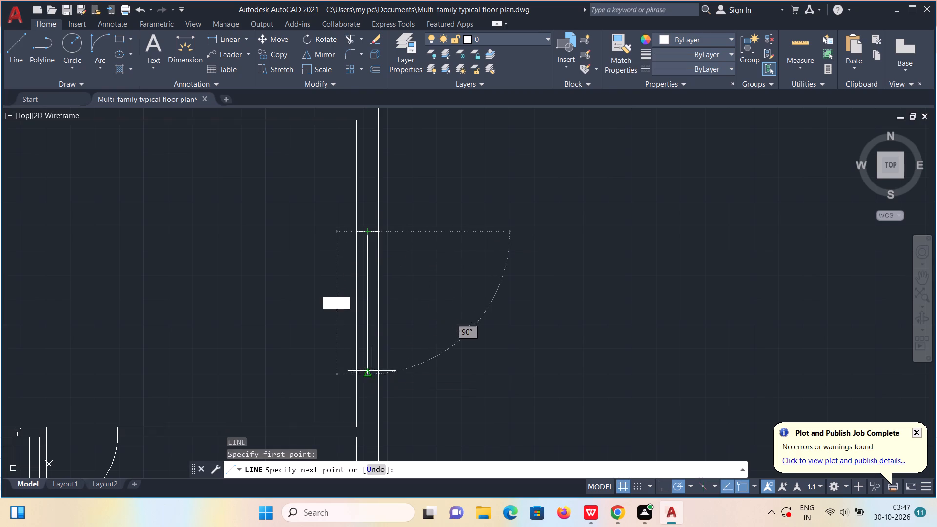
{"action": "left_click", "coordinate": [368, 373]}
{"action": "key", "text": "Escape"}
Draw a short line across the right exterior wall from the top-right inner corner of the small room below the large room.
{"action": "scroll", "coordinate": [368, 374], "scroll_direction": "down", "scroll_amount": 2}
{"action": "middle_click_drag", "start_coordinate": [368, 342], "coordinate": [367, 290]}
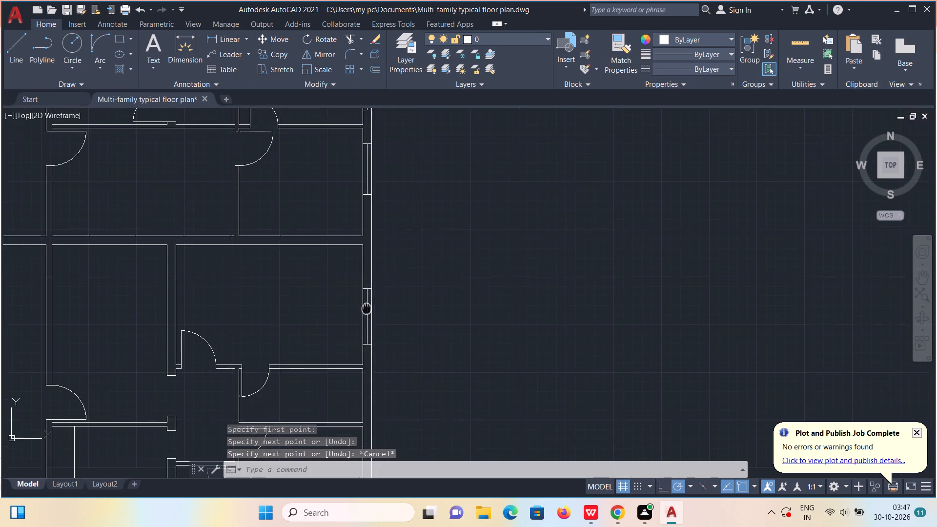
{"action": "middle_click_drag", "start_coordinate": [367, 290], "coordinate": [385, 198]}
{"action": "key", "text": "l"}
{"action": "key", "text": "Return"}
{"action": "scroll", "coordinate": [381, 274], "scroll_direction": "up", "scroll_amount": 1}
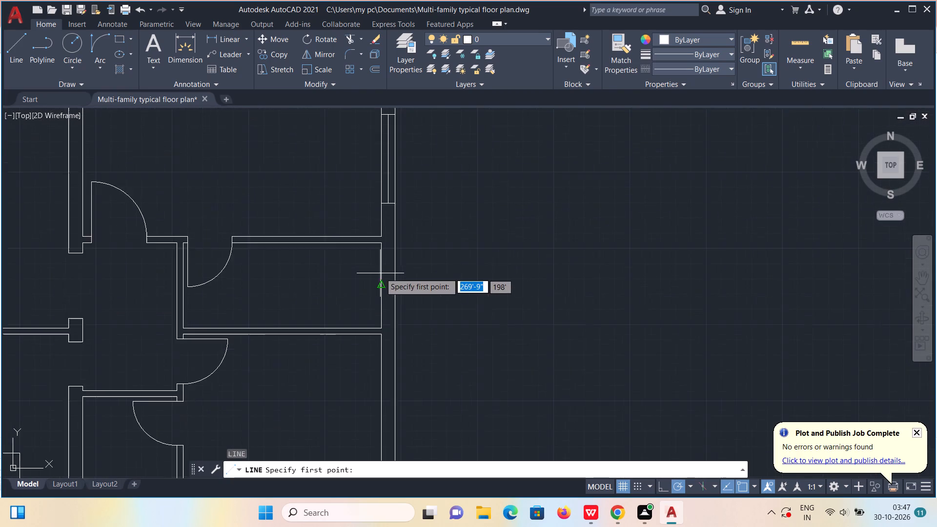
{"action": "scroll", "coordinate": [380, 272], "scroll_direction": "up", "scroll_amount": 2}
{"action": "left_click", "coordinate": [383, 207]}
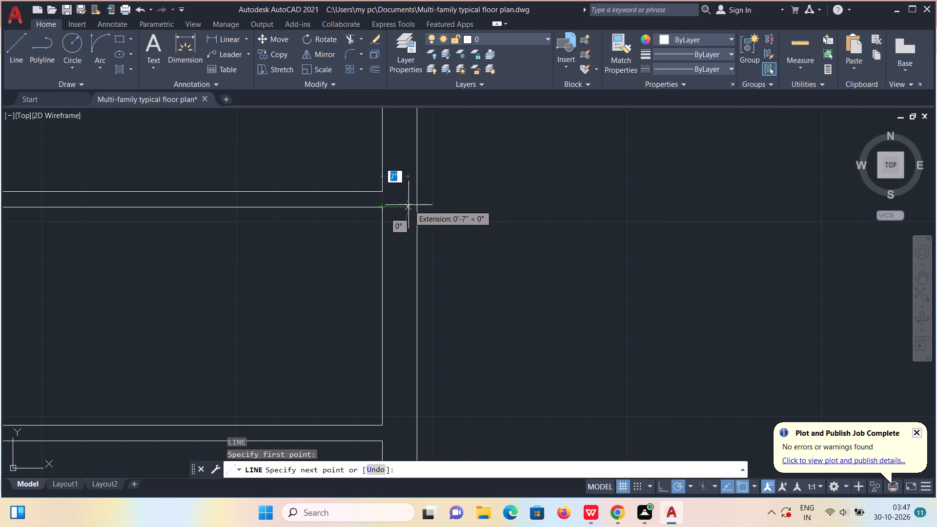
{"action": "left_click", "coordinate": [416, 206]}
{"action": "key", "text": "Escape"}
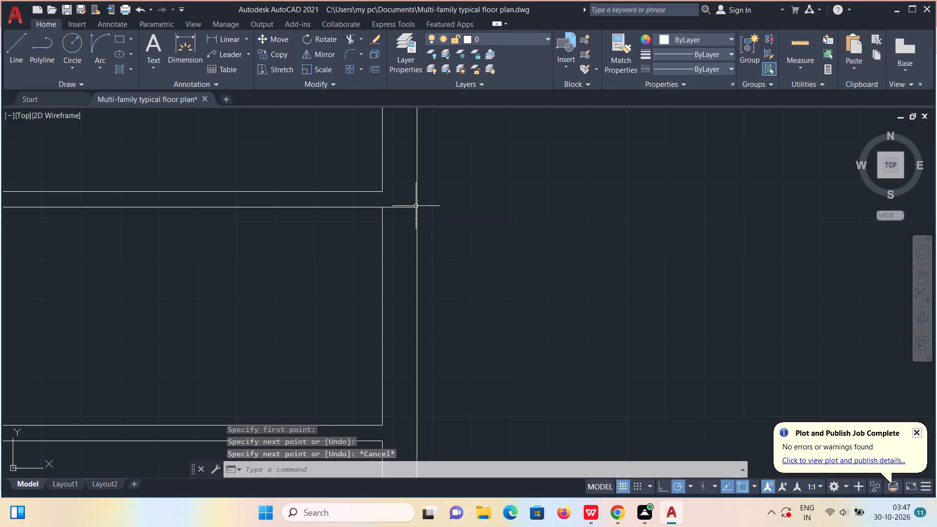
Move the short line about 1'-2" down within the right exterior wall as this small room window's top edge.
{"action": "left_click", "coordinate": [404, 208]}
{"action": "key", "text": "m"}
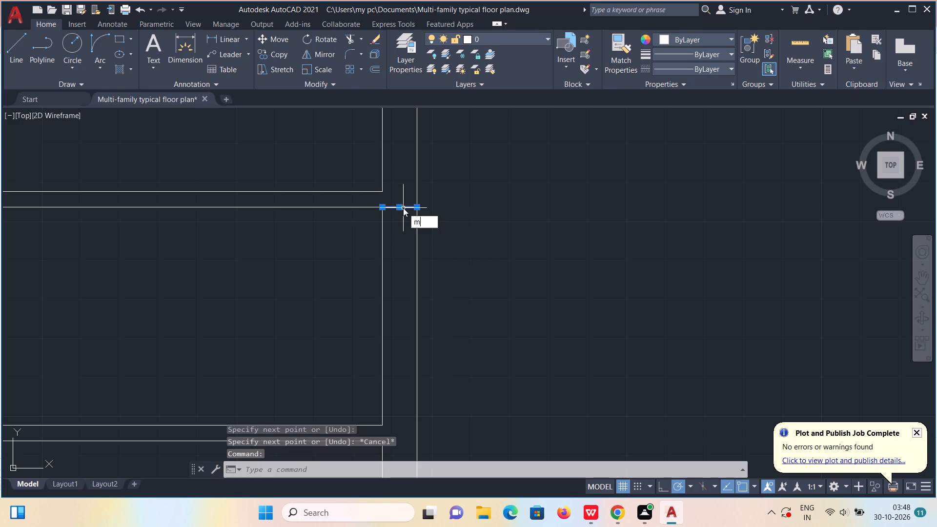
{"action": "key", "text": "Return"}
{"action": "left_click", "coordinate": [403, 208]}
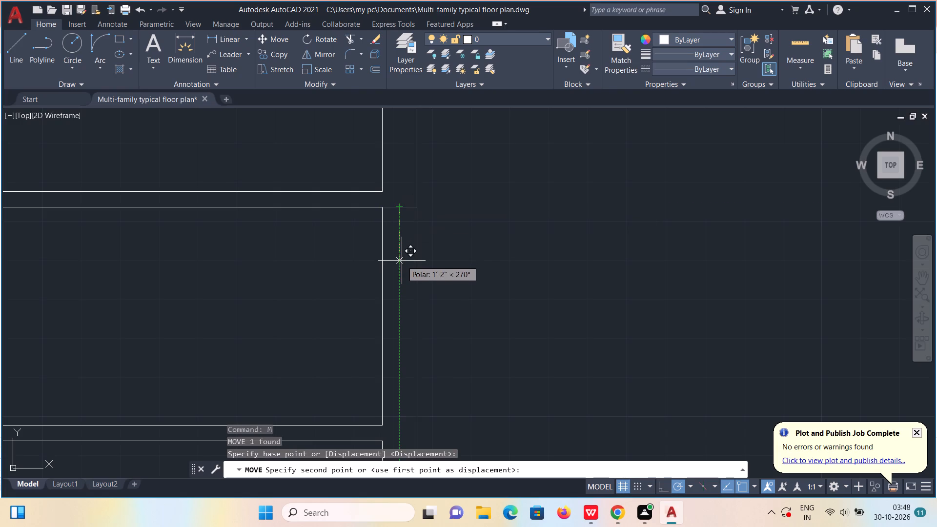
{"action": "triple_click", "coordinate": [402, 261]}
Copy this small room window's top edge line about 2'-5" down within the right exterior wall as its bottom edge.
{"action": "type", "text": "co"}
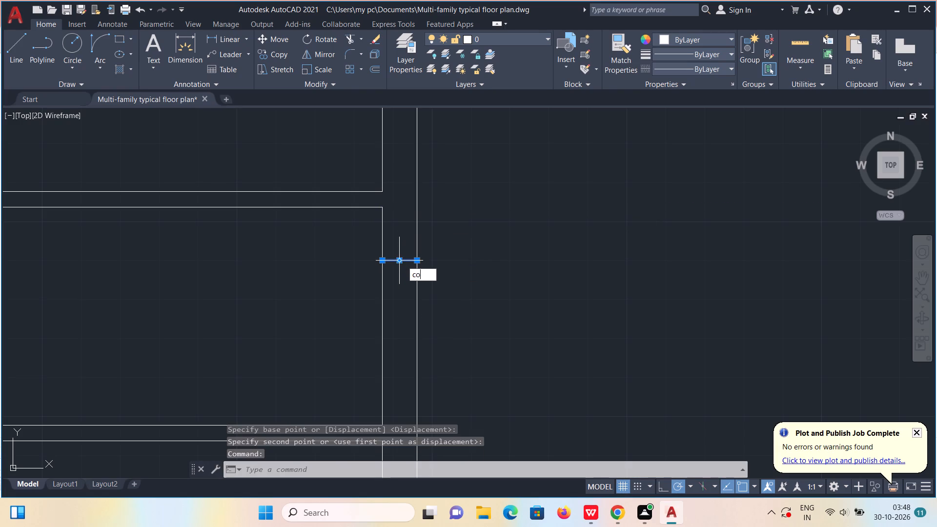
{"action": "key", "text": "Return"}
{"action": "left_click", "coordinate": [402, 261]}
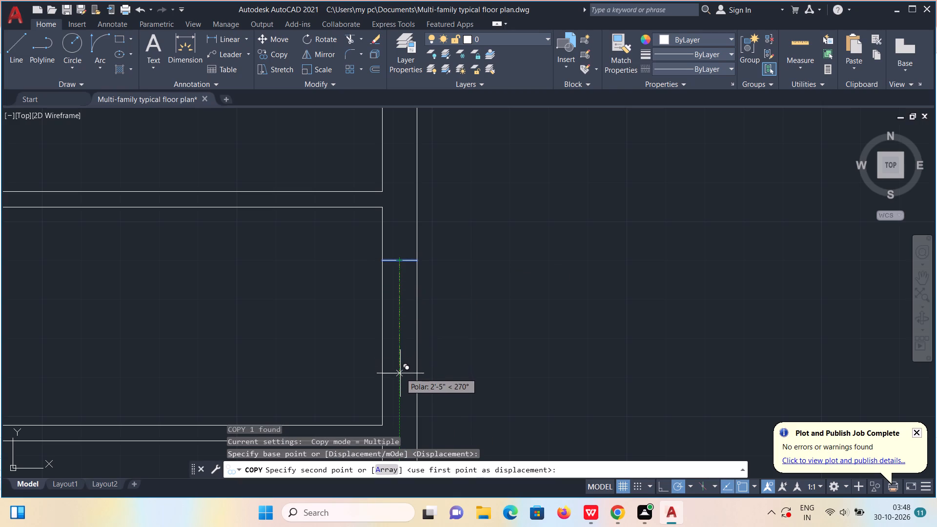
{"action": "left_click", "coordinate": [400, 373]}
{"action": "key", "text": "Escape"}
Draw this small room window's vertical centre line between the midpoints of its bottom and top edge lines.
{"action": "key", "text": "l"}
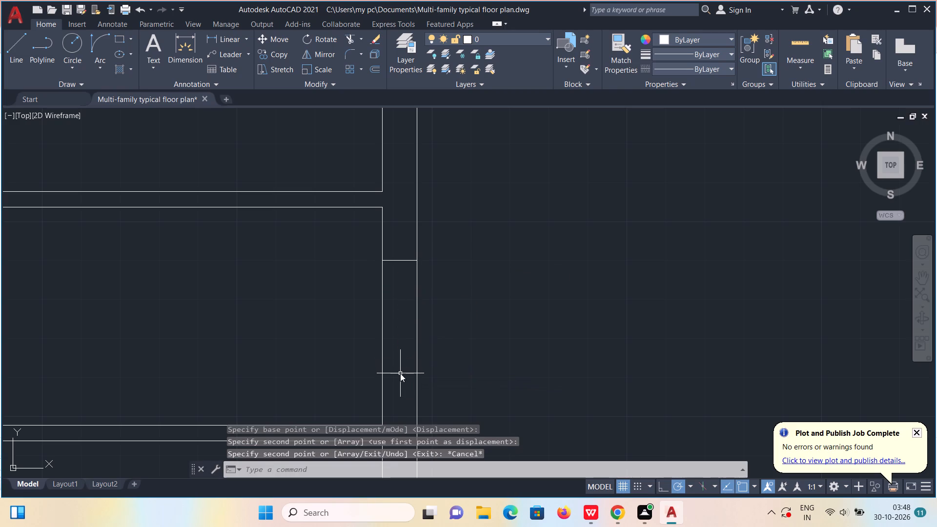
{"action": "key", "text": "Return"}
{"action": "left_click", "coordinate": [400, 373]}
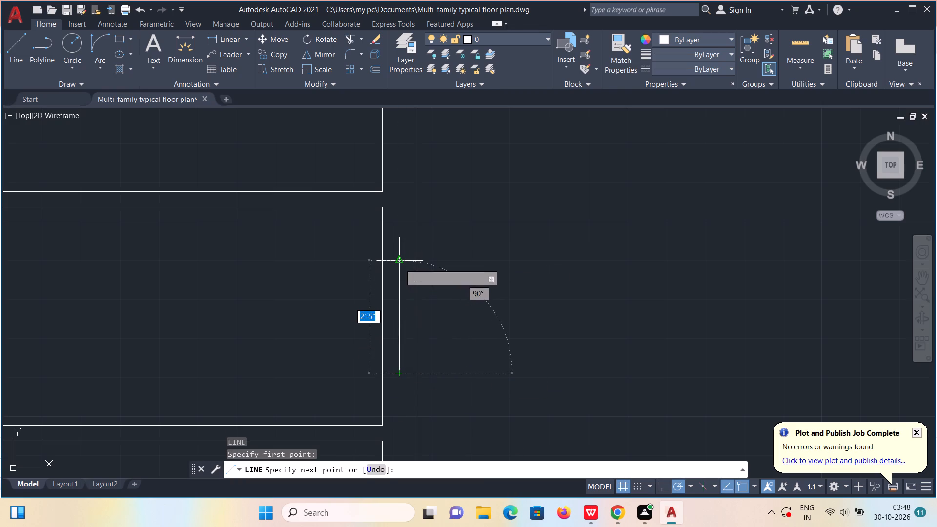
{"action": "left_click", "coordinate": [400, 262]}
{"action": "key", "text": "Escape"}
Draw a short line across the right exterior wall from the top-right inner corner of the room below this small room.
{"action": "scroll", "coordinate": [400, 262], "scroll_direction": "down", "scroll_amount": 1}
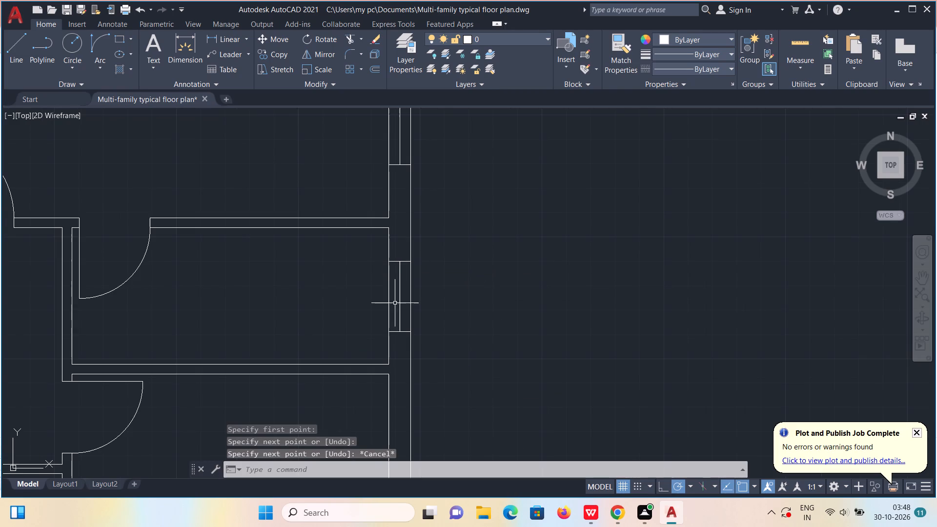
{"action": "middle_click_drag", "start_coordinate": [395, 303], "coordinate": [392, 162]}
{"action": "scroll", "coordinate": [393, 162], "scroll_direction": "down", "scroll_amount": 1}
{"action": "key", "text": "l"}
{"action": "key", "text": "Return"}
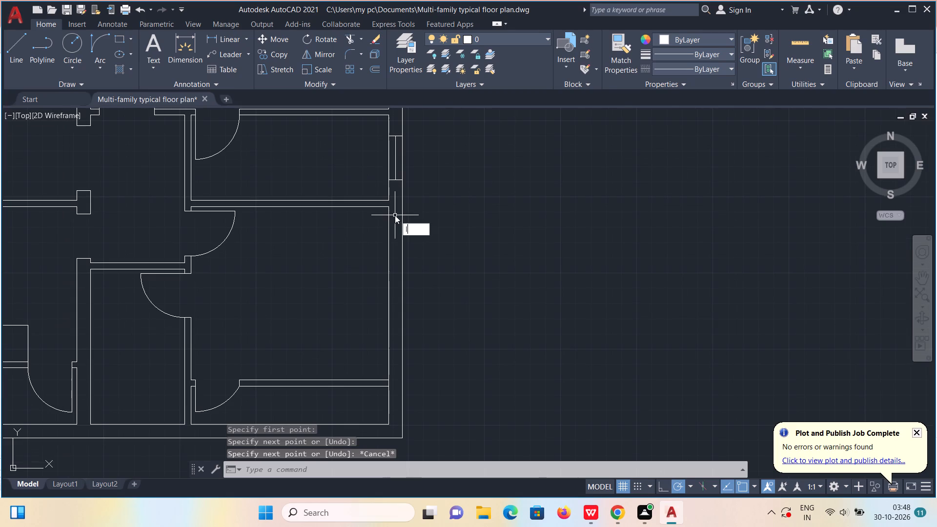
{"action": "scroll", "coordinate": [395, 215], "scroll_direction": "up", "scroll_amount": 1}
{"action": "left_click", "coordinate": [384, 202]}
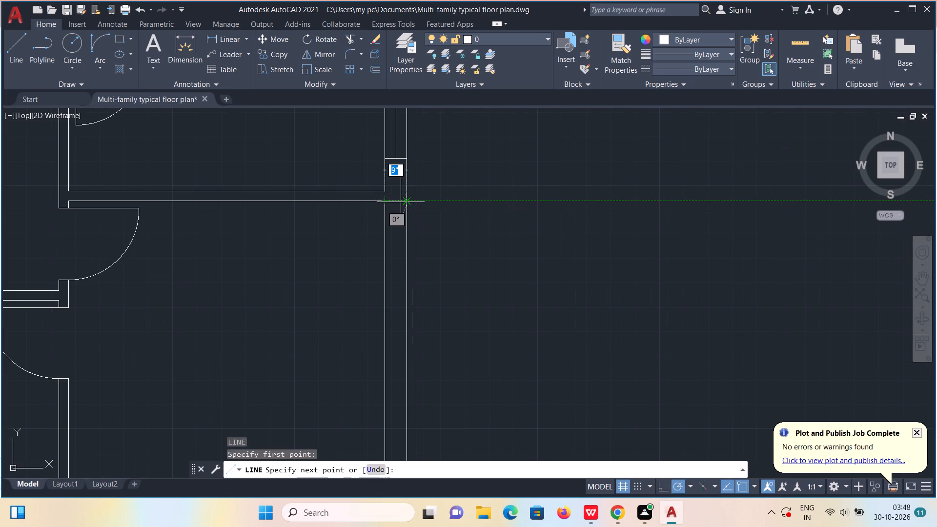
{"action": "left_click", "coordinate": [405, 202]}
{"action": "key", "text": "Escape"}
Move the short line down within the right exterior wall as the top edge of this lower room's window.
{"action": "scroll", "coordinate": [406, 203], "scroll_direction": "up", "scroll_amount": 2}
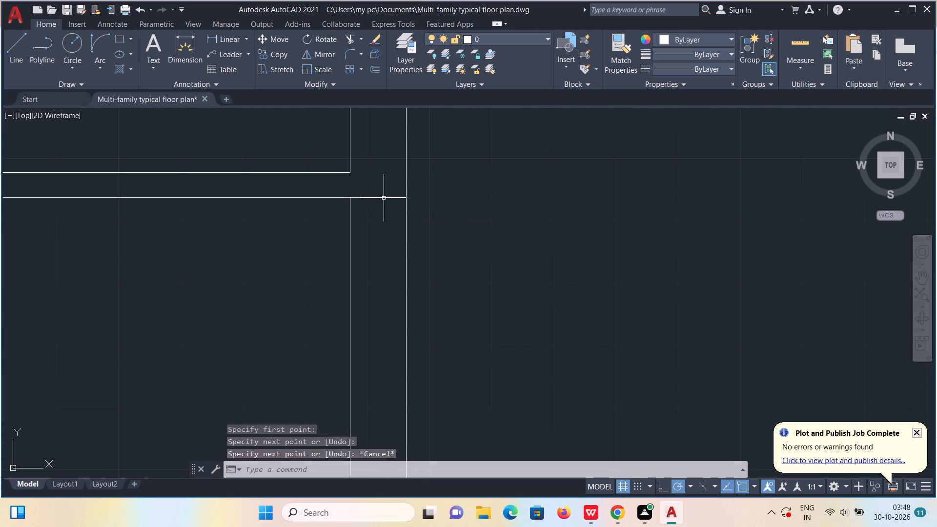
{"action": "left_click", "coordinate": [383, 198]}
{"action": "key", "text": "m"}
{"action": "key", "text": "Return"}
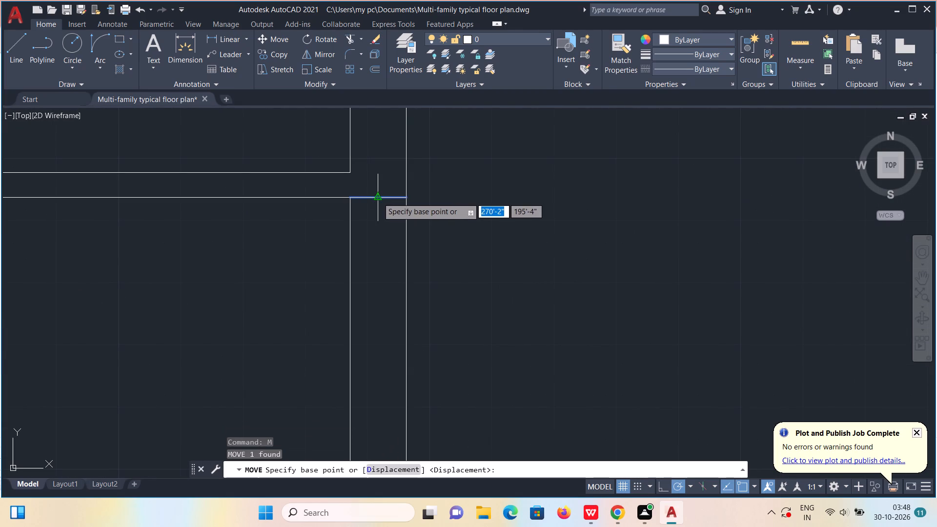
{"action": "left_click", "coordinate": [377, 198]}
{"action": "scroll", "coordinate": [377, 201], "scroll_direction": "down", "scroll_amount": 2}
{"action": "scroll", "coordinate": [378, 244], "scroll_direction": "down", "scroll_amount": 1}
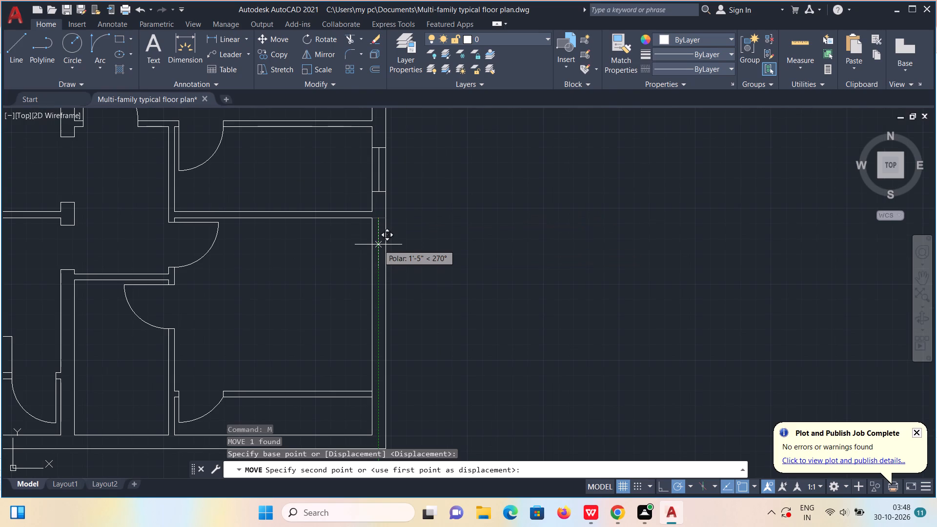
{"action": "left_click", "coordinate": [379, 256]}
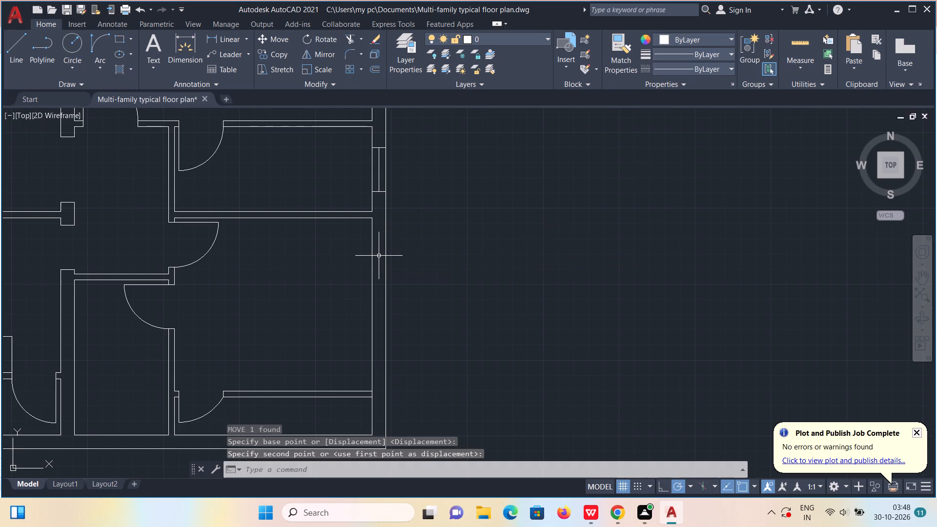
Copy this lower room window's top edge line about 5' down within the right exterior wall as its bottom edge.
{"action": "double_click", "coordinate": [379, 256]}
{"action": "key", "text": "c"}
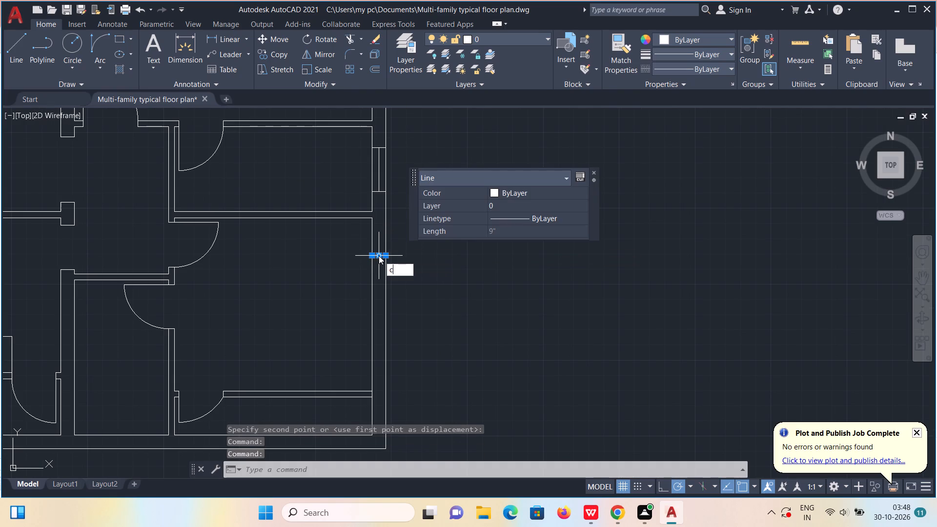
{"action": "key", "text": "o"}
{"action": "key", "text": "Return"}
{"action": "left_click", "coordinate": [379, 256]}
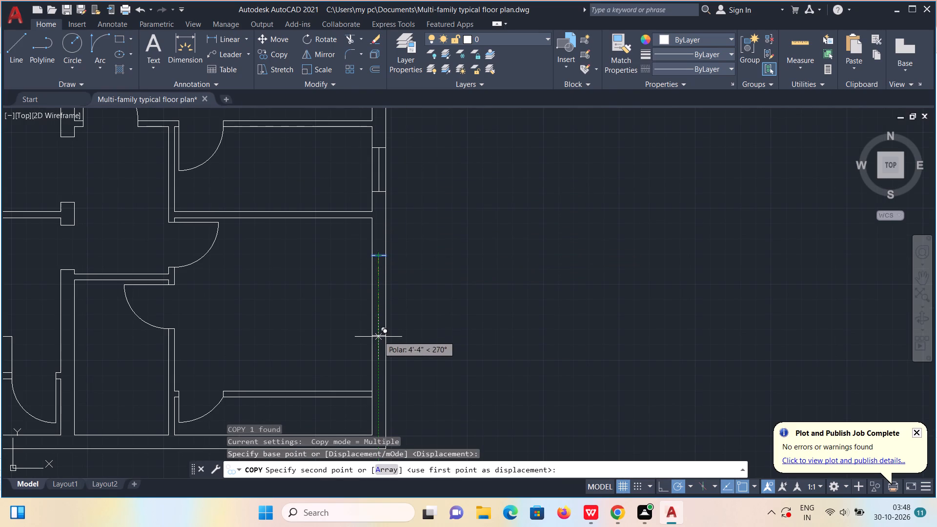
{"action": "left_click", "coordinate": [378, 347]}
{"action": "key", "text": "Escape"}
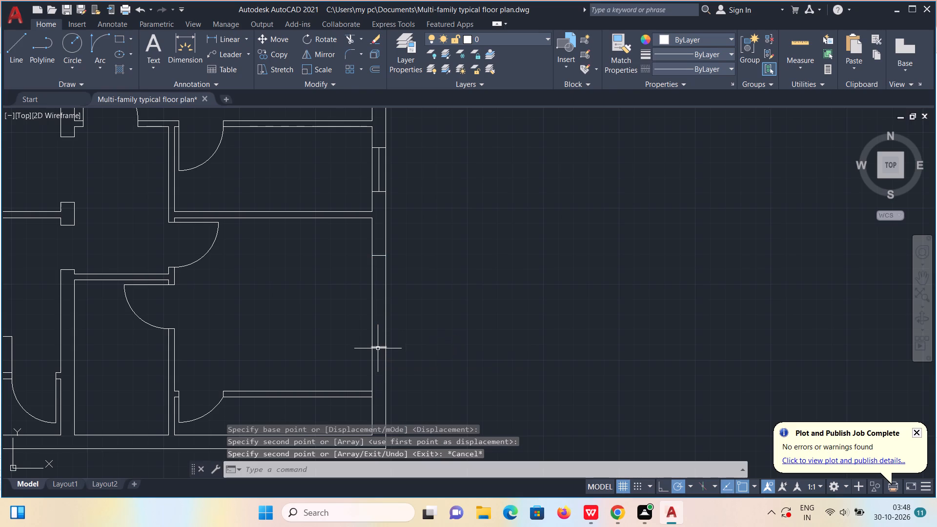
Draw this lower room window's vertical centre line between the midpoints of its bottom and top edge lines.
{"action": "key", "text": "l"}
{"action": "key", "text": "Return"}
{"action": "left_click", "coordinate": [378, 348]}
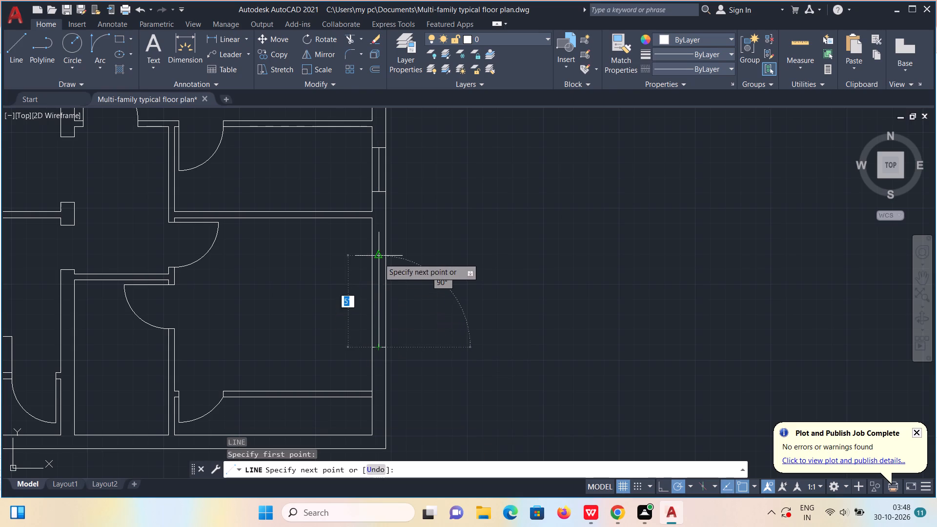
{"action": "left_click", "coordinate": [379, 258]}
{"action": "key", "text": "Escape"}
Draw a short line across the bottom exterior wall from the bottom-right inner corner of the narrow room beside the lower-right room.
{"action": "scroll", "coordinate": [382, 267], "scroll_direction": "down", "scroll_amount": 1}
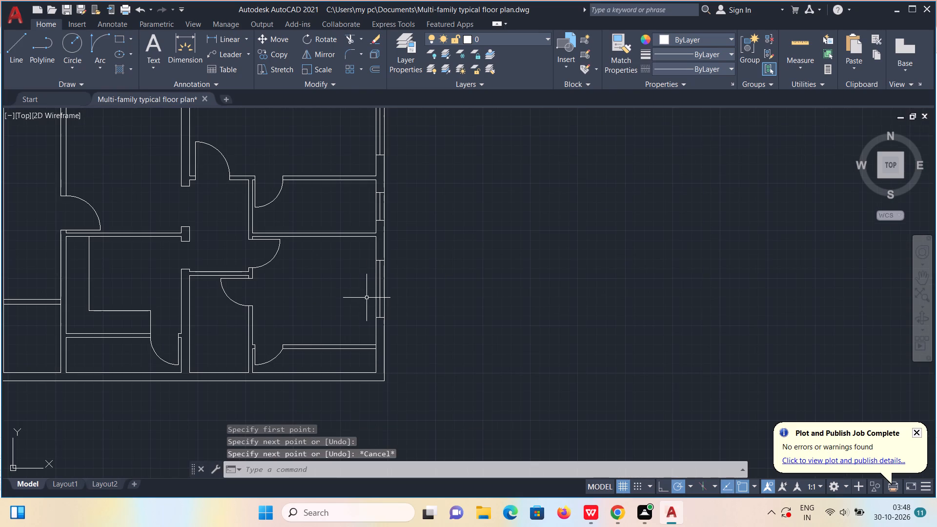
{"action": "middle_click_drag", "start_coordinate": [279, 342], "coordinate": [405, 284]}
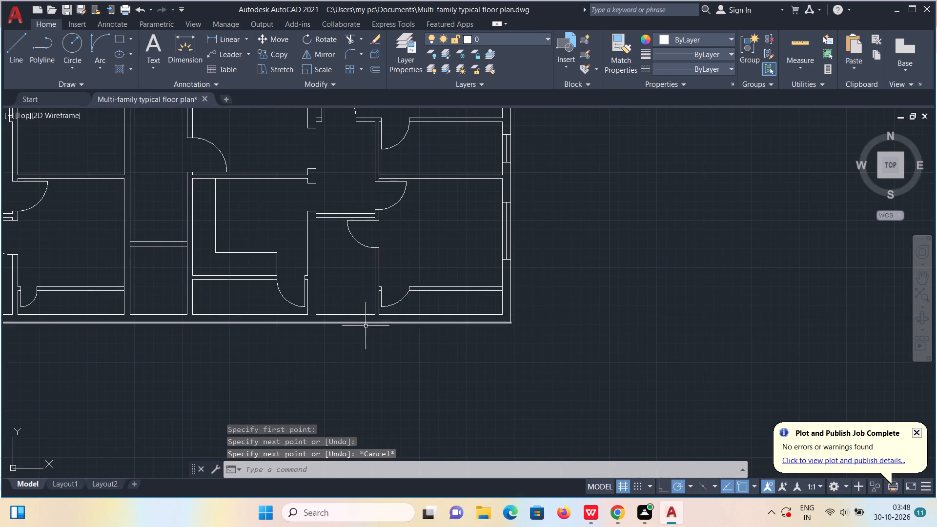
{"action": "scroll", "coordinate": [353, 320], "scroll_direction": "up", "scroll_amount": 1}
{"action": "key", "text": "l"}
{"action": "key", "text": "Return"}
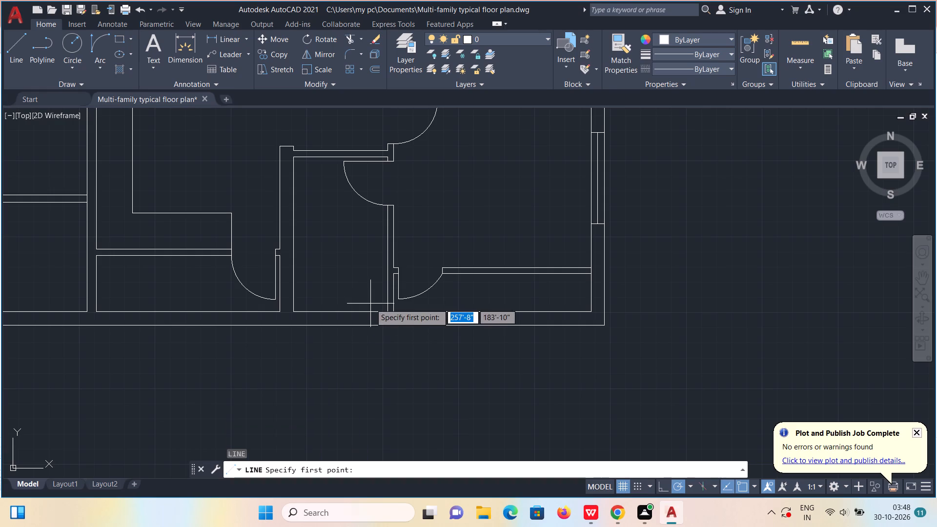
{"action": "left_click", "coordinate": [386, 312]}
{"action": "left_click", "coordinate": [387, 323]}
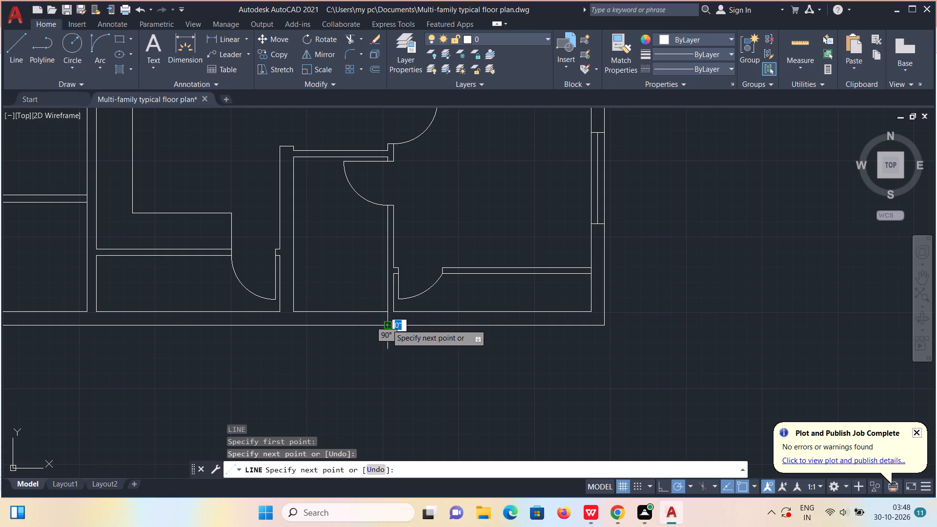
{"action": "key", "text": "Escape"}
Move the short line left within the bottom exterior wall as the right edge of the narrow room's window.
{"action": "left_click", "coordinate": [387, 319]}
{"action": "key", "text": "m"}
{"action": "key", "text": "Return"}
{"action": "left_click", "coordinate": [387, 319]}
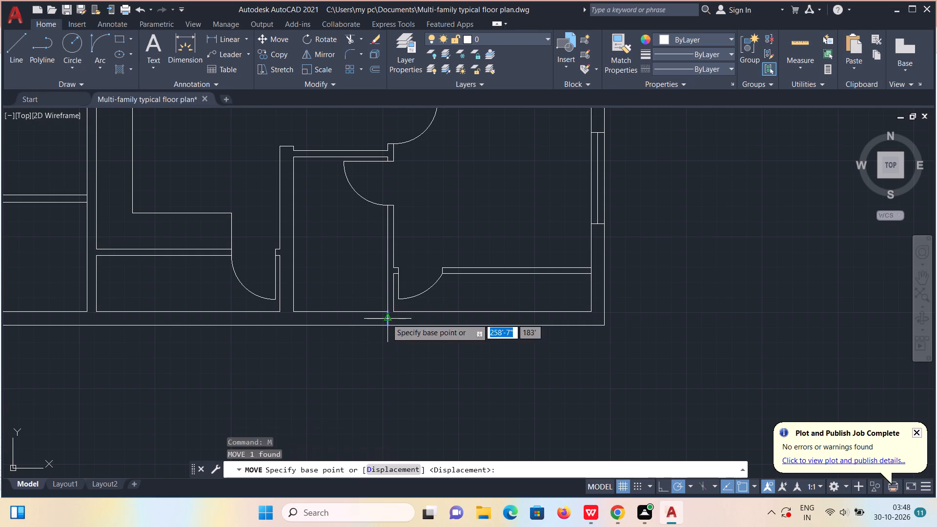
{"action": "triple_click", "coordinate": [369, 316]}
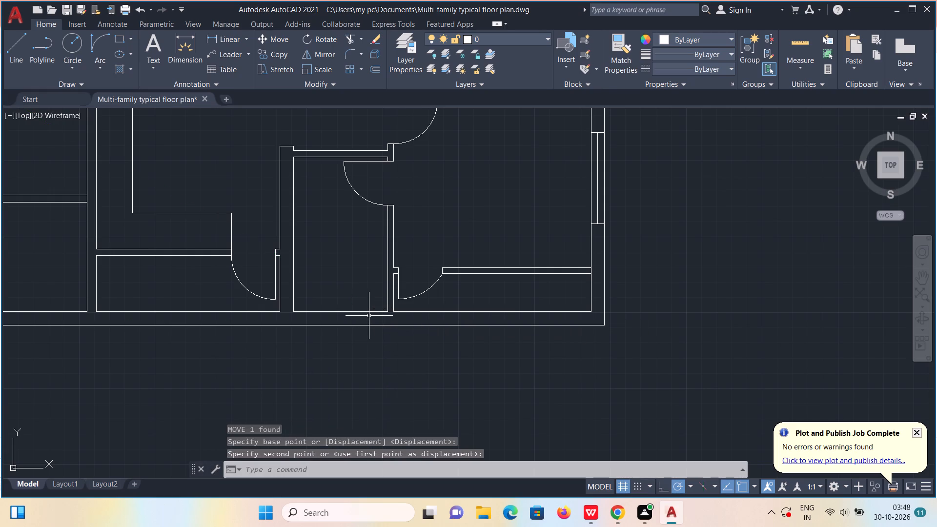
Copy the narrow room window's right edge line about 3' left within the bottom exterior wall as its left edge.
{"action": "type", "text": "co"}
{"action": "key", "text": "Return"}
{"action": "left_click", "coordinate": [369, 316]}
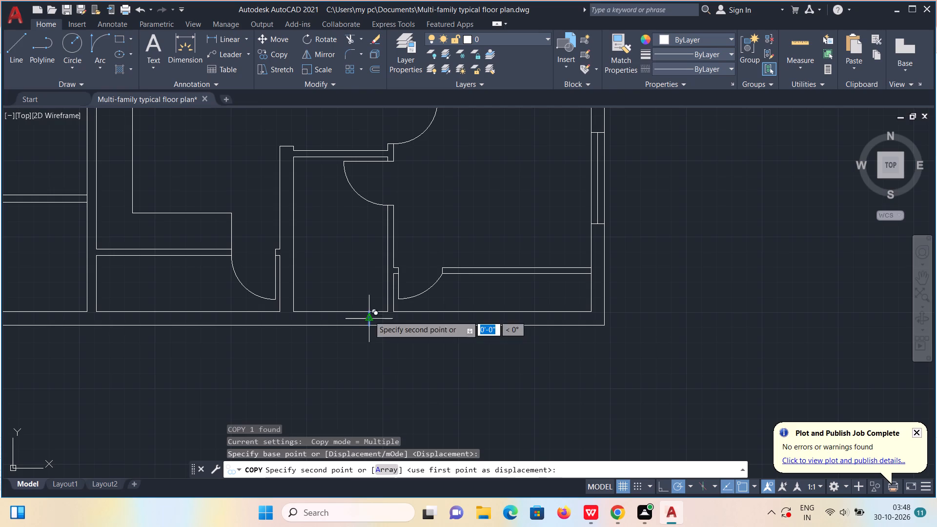
{"action": "left_click", "coordinate": [311, 319]}
{"action": "key", "text": "Escape"}
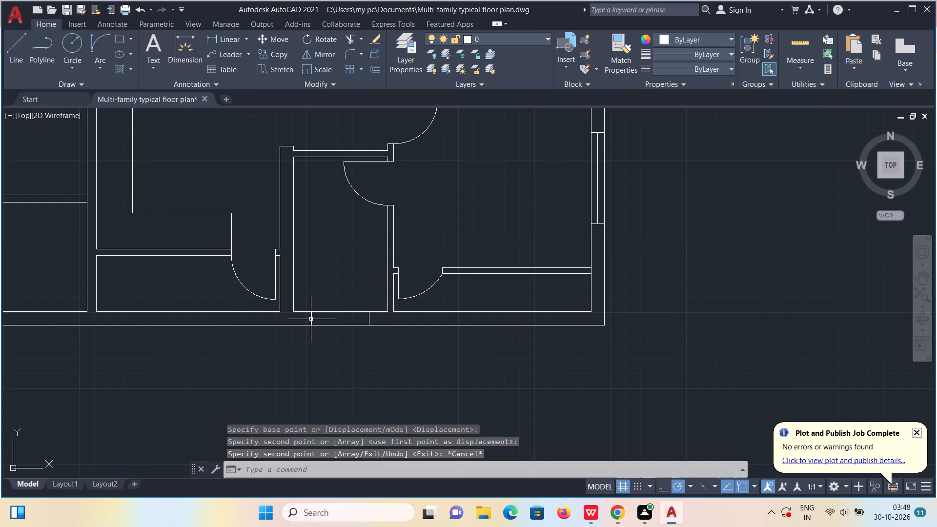
Draw the narrow room window's horizontal centre line between the midpoints of its left and right edge lines.
{"action": "key", "text": "l"}
{"action": "key", "text": "Return"}
{"action": "left_click", "coordinate": [311, 319]}
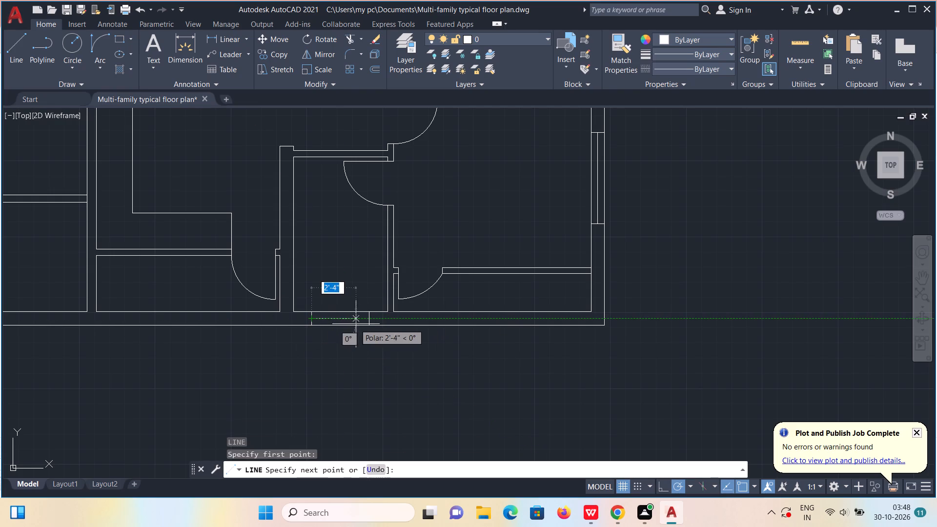
{"action": "left_click", "coordinate": [372, 321]}
{"action": "key", "text": "Escape"}
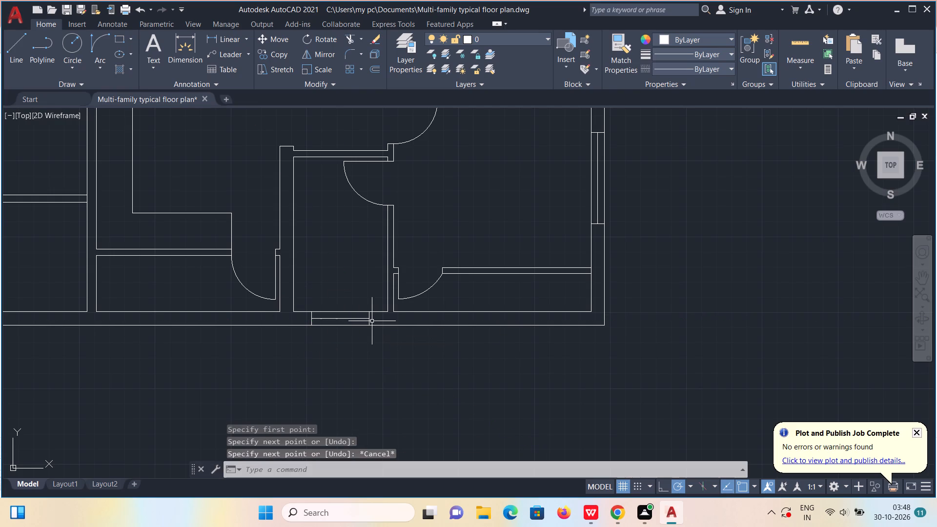
Copy the partition's end line at the door below the L-shaped counter about 1'-6" and 4'-6" left along the partition as window edges.
{"action": "scroll", "coordinate": [372, 321], "scroll_direction": "down", "scroll_amount": 1}
{"action": "middle_click_drag", "start_coordinate": [262, 306], "coordinate": [378, 307]}
{"action": "scroll", "coordinate": [370, 268], "scroll_direction": "up", "scroll_amount": 1}
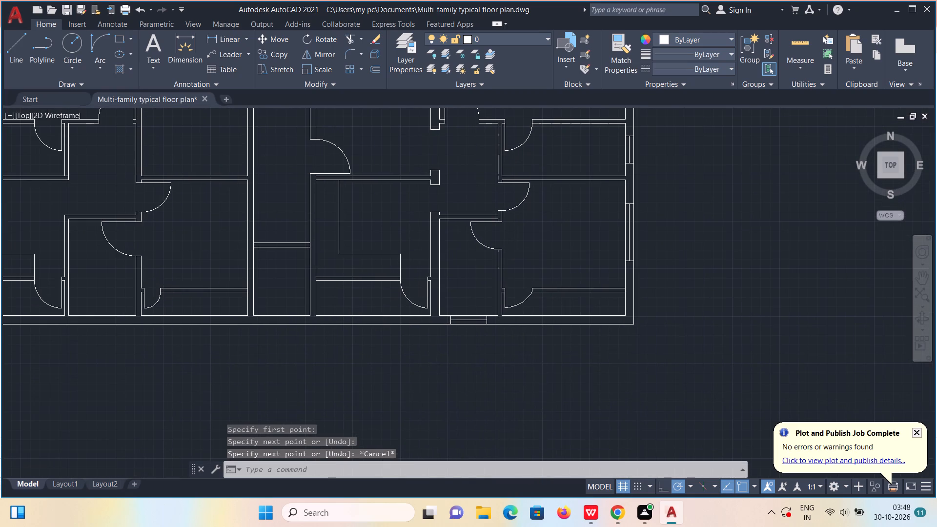
{"action": "key", "text": "l"}
{"action": "key", "text": "Escape"}
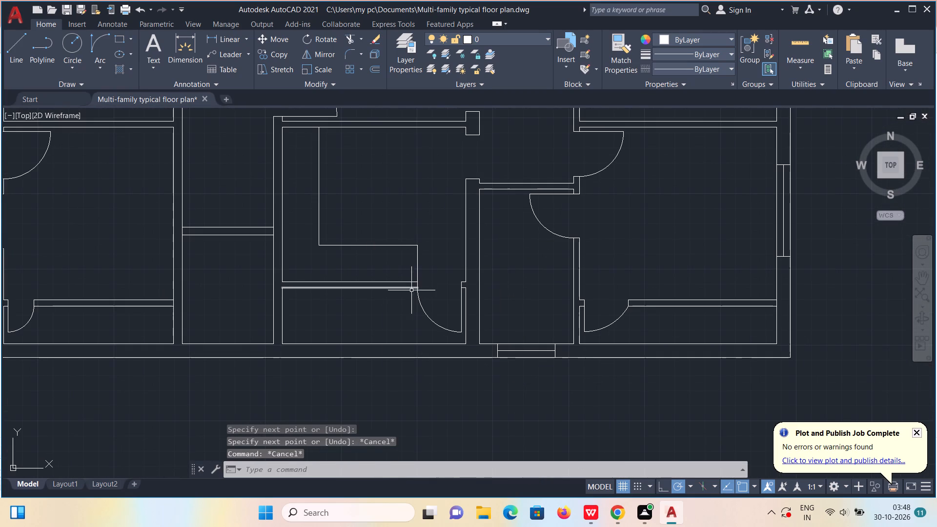
{"action": "scroll", "coordinate": [419, 290], "scroll_direction": "up", "scroll_amount": 3}
{"action": "left_click", "coordinate": [408, 271]}
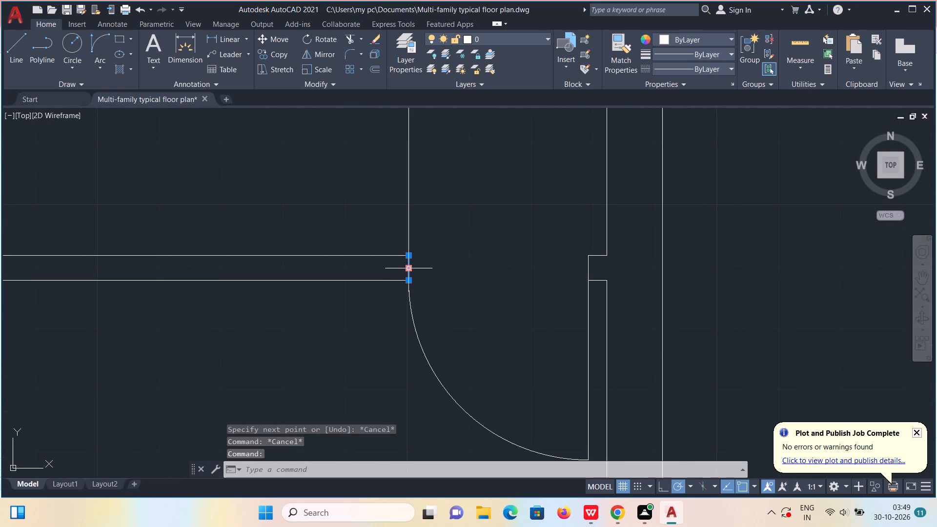
{"action": "type", "text": "co"}
{"action": "key", "text": "Return"}
{"action": "left_click", "coordinate": [407, 271]}
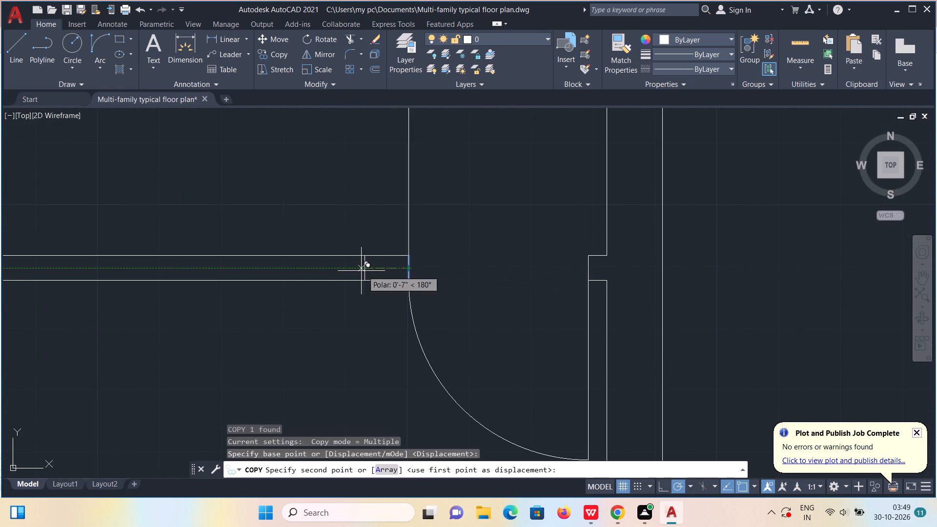
{"action": "left_click", "coordinate": [296, 269]}
{"action": "left_click", "coordinate": [296, 269]}
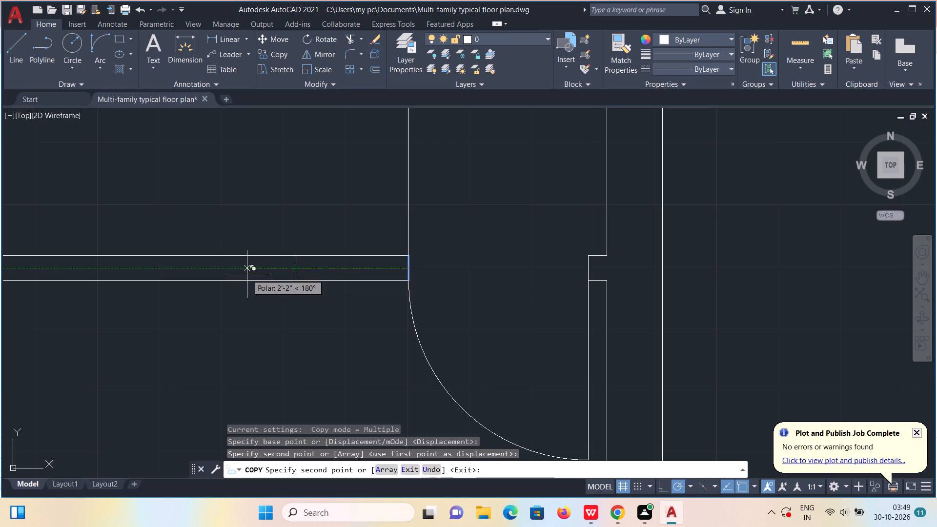
{"action": "scroll", "coordinate": [251, 278], "scroll_direction": "down", "scroll_amount": 1}
{"action": "middle_click_drag", "start_coordinate": [235, 283], "coordinate": [429, 301]}
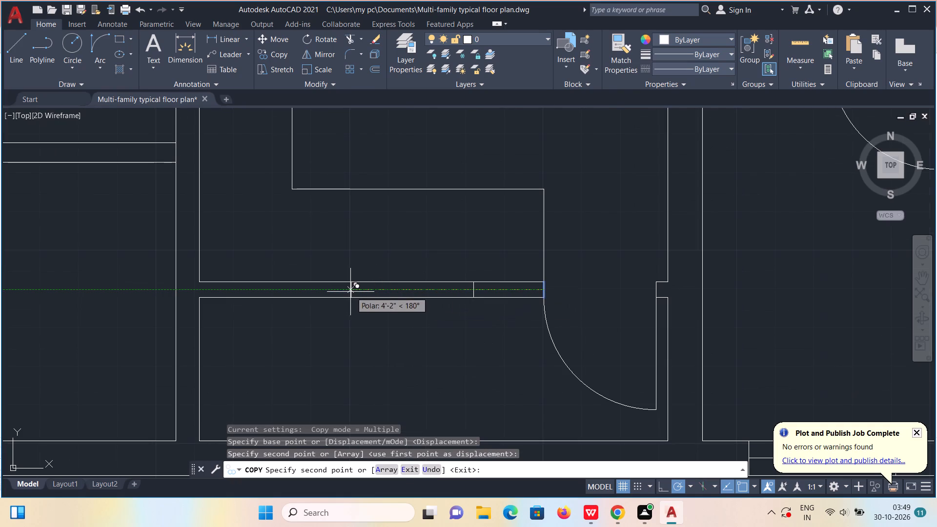
{"action": "left_click", "coordinate": [333, 290]}
{"action": "key", "text": "Escape"}
Draw this partition window's horizontal centre line, about 3' long, between the midpoints of its two edge lines.
{"action": "key", "text": "l"}
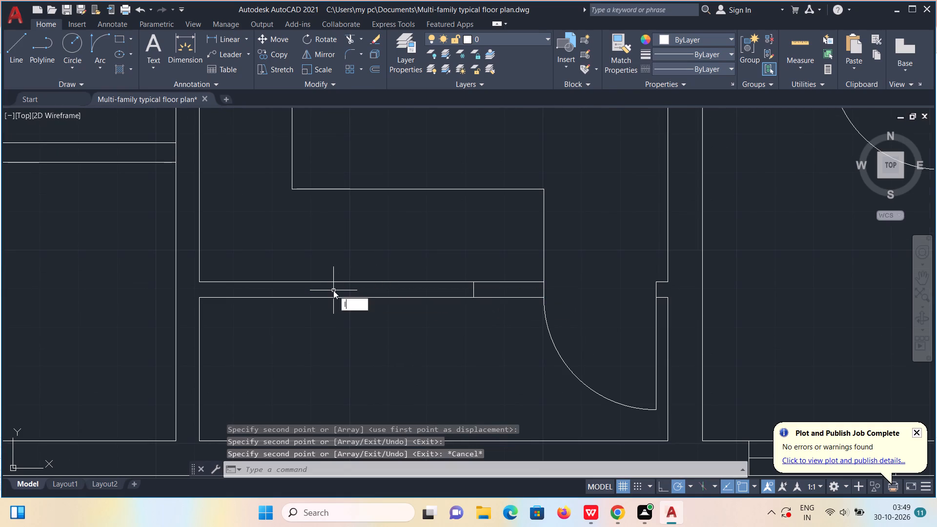
{"action": "key", "text": "Return"}
{"action": "left_click", "coordinate": [333, 290]}
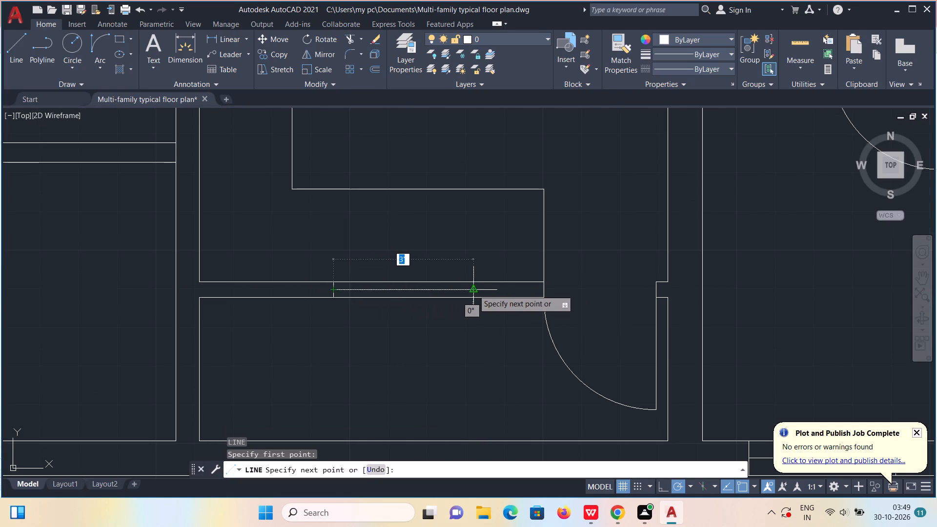
{"action": "left_click", "coordinate": [473, 290]}
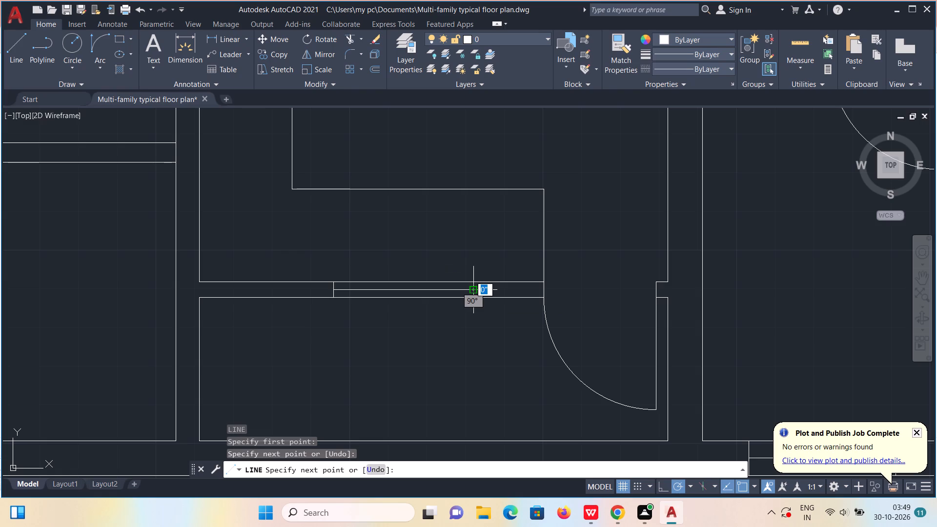
{"action": "key", "text": "Escape"}
Draw a short line closing the left end of the horizontal partition in the narrow space left of the counter room.
{"action": "scroll", "coordinate": [417, 290], "scroll_direction": "down", "scroll_amount": 2}
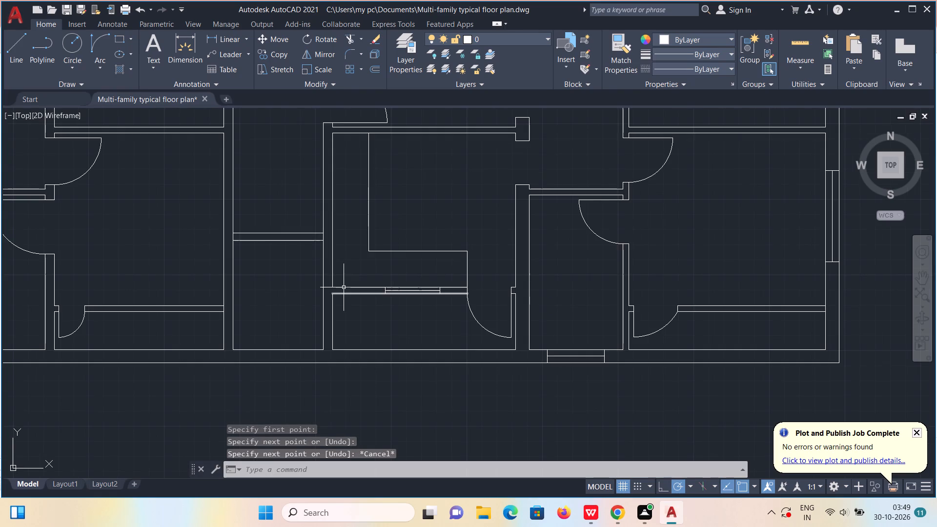
{"action": "middle_click_drag", "start_coordinate": [312, 271], "coordinate": [415, 323]}
{"action": "scroll", "coordinate": [363, 280], "scroll_direction": "up", "scroll_amount": 1}
{"action": "key", "text": "l"}
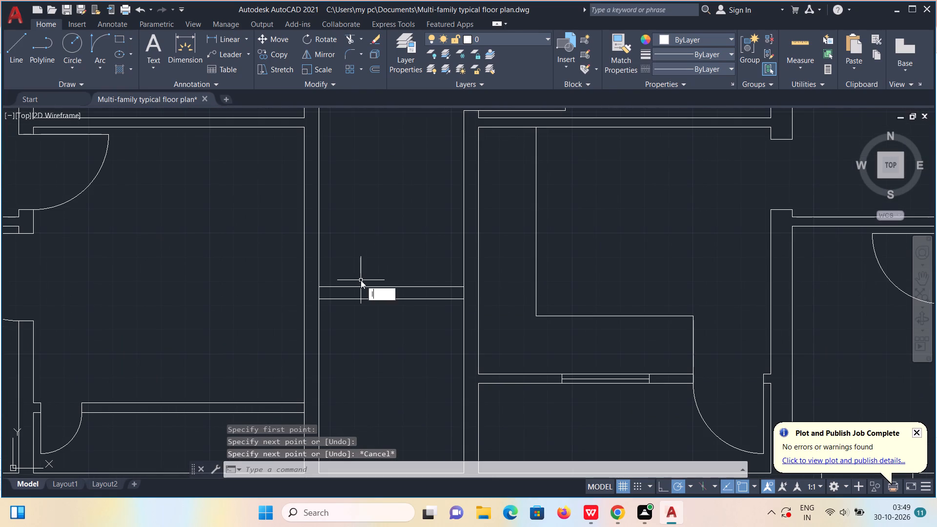
{"action": "key", "text": "Return"}
{"action": "scroll", "coordinate": [352, 280], "scroll_direction": "up", "scroll_amount": 2}
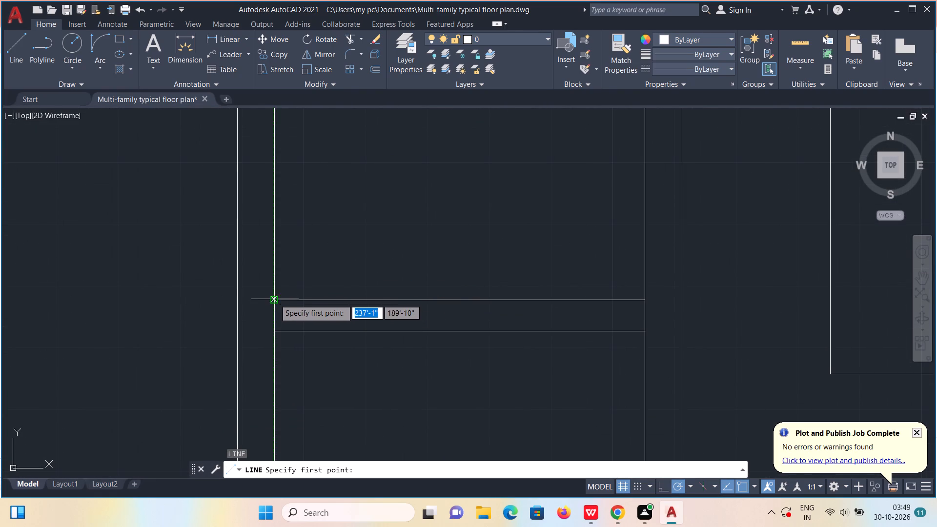
{"action": "left_click", "coordinate": [275, 300]}
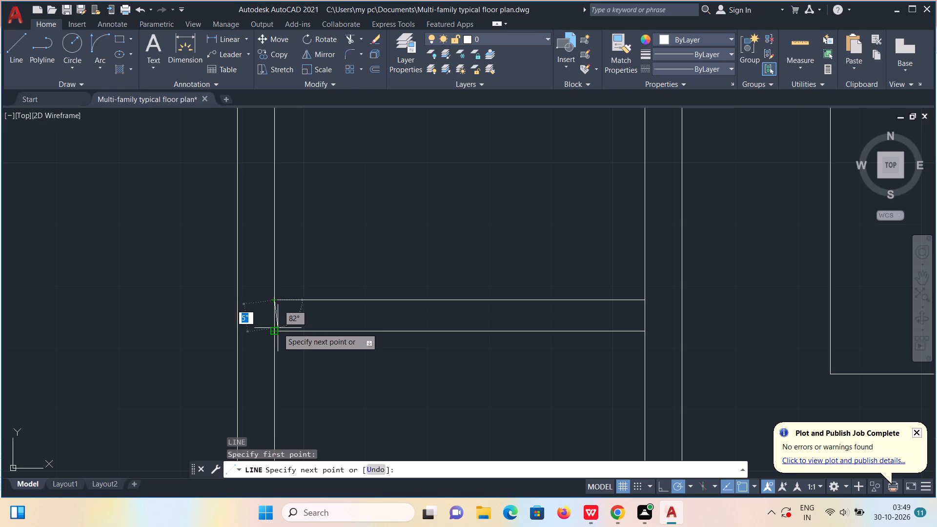
{"action": "left_click", "coordinate": [276, 329]}
{"action": "key", "text": "Escape"}
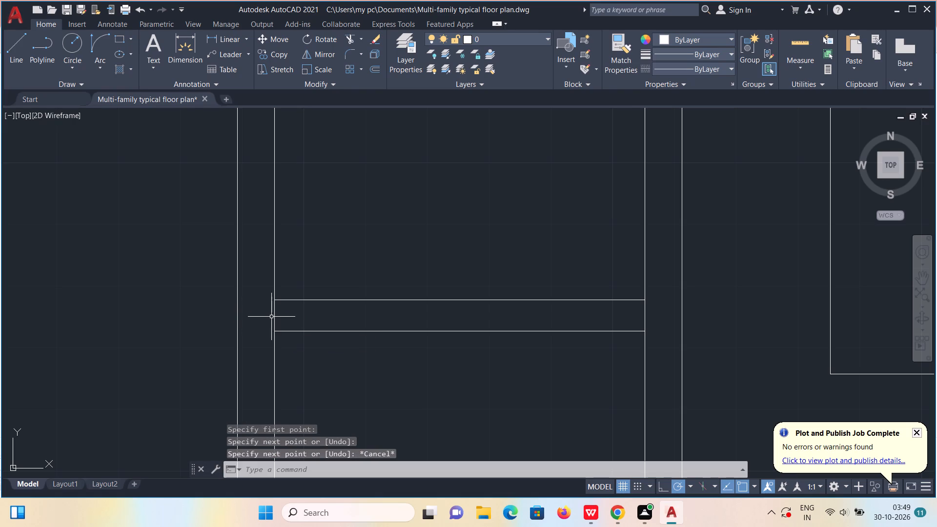
Copy the partition's left end line about 1'-0" and 2'-10" to the right along the partition as window edges.
{"action": "left_click", "coordinate": [274, 317]}
{"action": "type", "text": "co"}
{"action": "key", "text": "Return"}
{"action": "left_click", "coordinate": [274, 317]}
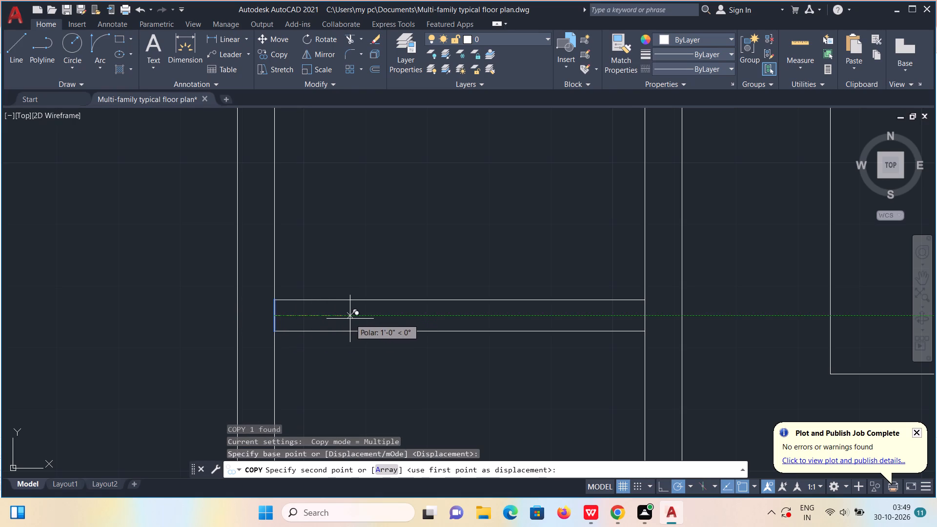
{"action": "left_click", "coordinate": [350, 319]}
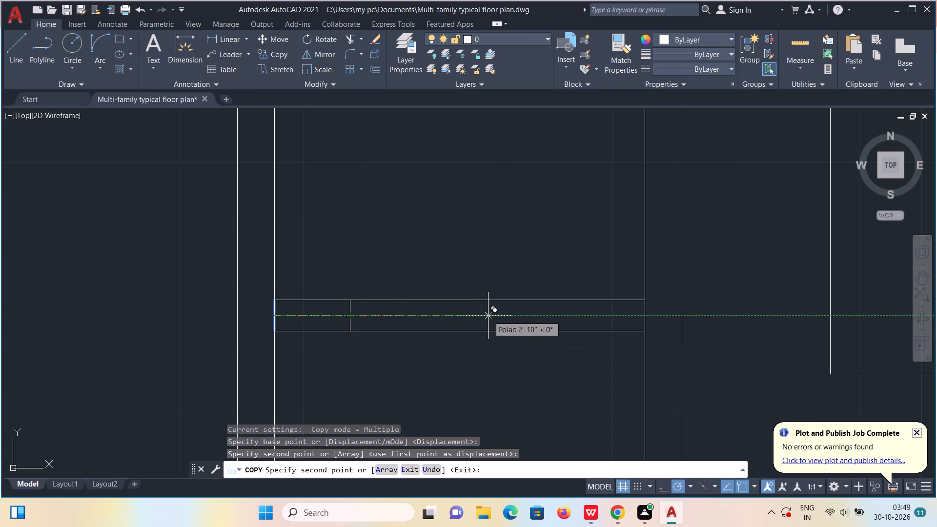
{"action": "left_click", "coordinate": [488, 316]}
{"action": "key", "text": "Escape"}
Draw the horizontal centre line of this narrow space's window between the midpoints of its right and left edge lines.
{"action": "key", "text": "l"}
{"action": "key", "text": "Return"}
{"action": "left_click", "coordinate": [488, 316]}
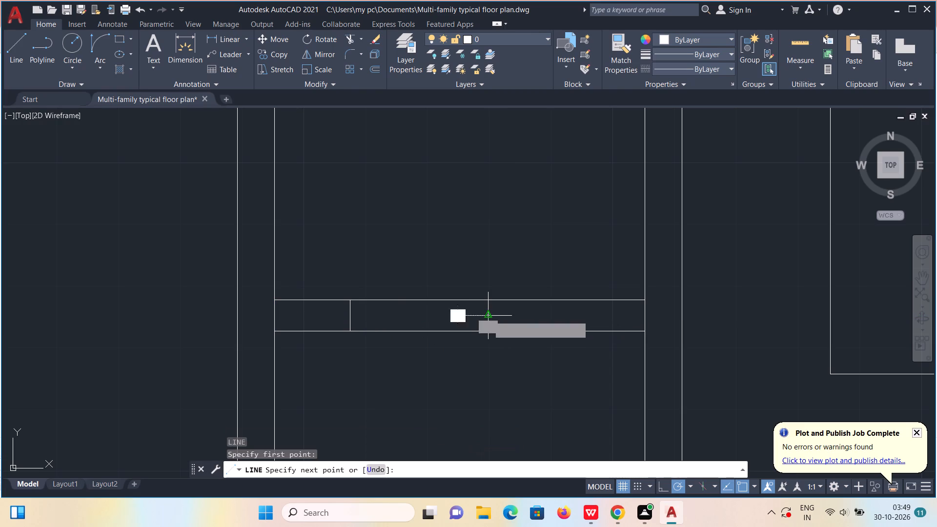
{"action": "left_click", "coordinate": [351, 315]}
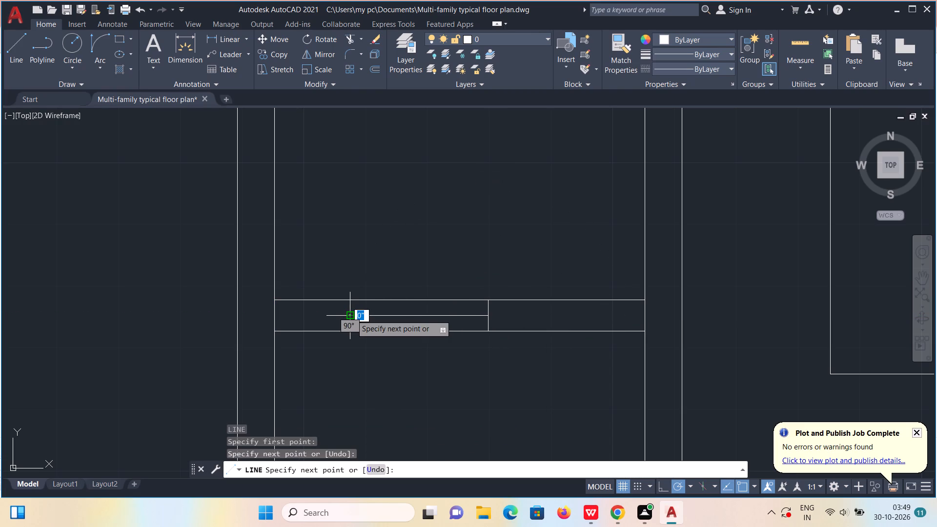
{"action": "key", "text": "Escape"}
Copy the partition's end line at the small door jamb twice to the right as window edges, the farther about 4'-5" away.
{"action": "scroll", "coordinate": [360, 315], "scroll_direction": "down", "scroll_amount": 2}
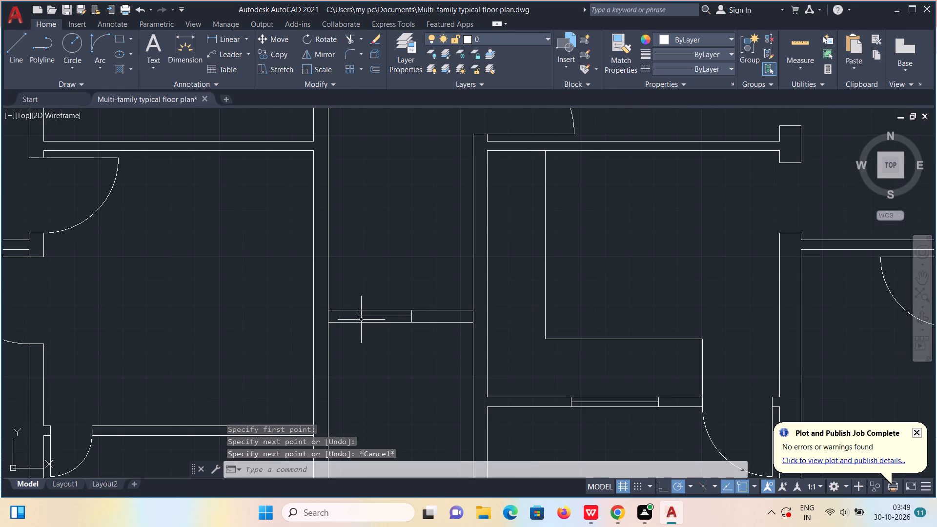
{"action": "middle_click_drag", "start_coordinate": [322, 353], "coordinate": [460, 223]}
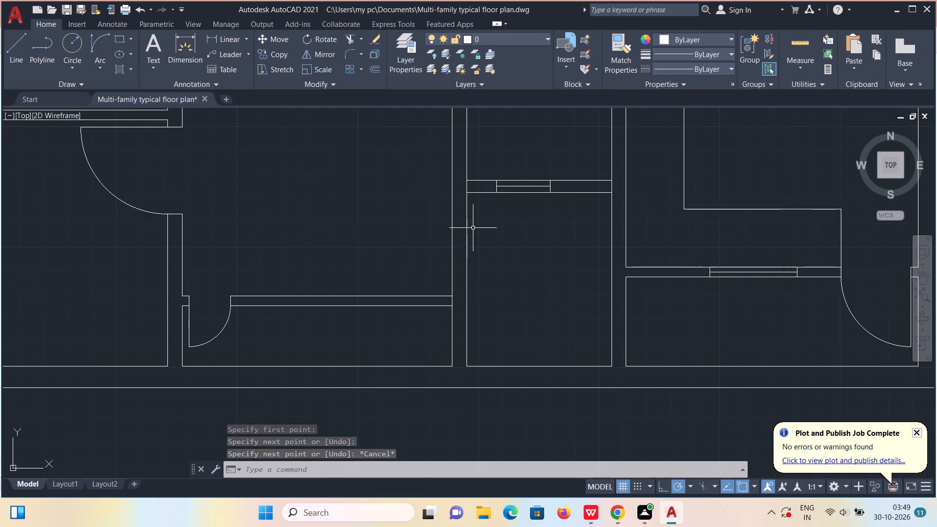
{"action": "scroll", "coordinate": [228, 288], "scroll_direction": "up", "scroll_amount": 1}
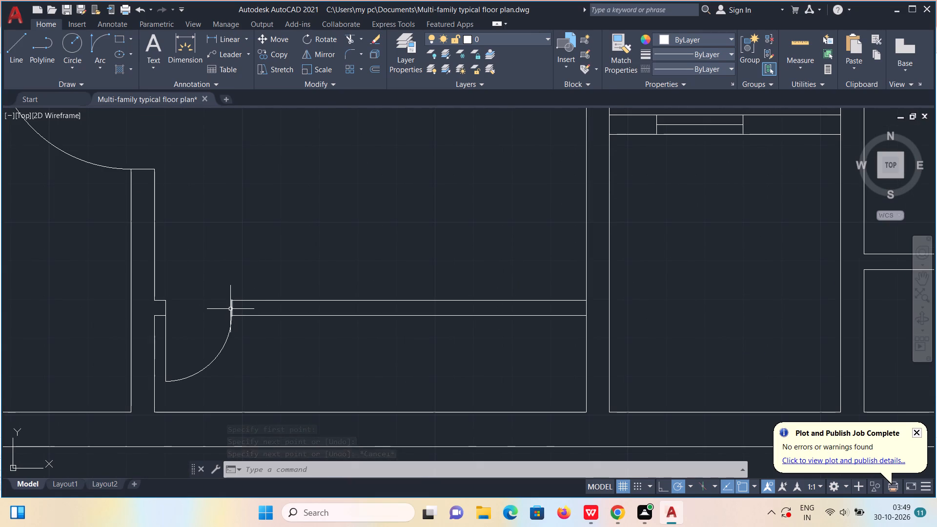
{"action": "left_click", "coordinate": [230, 309]}
{"action": "type", "text": "co"}
{"action": "key", "text": "Return"}
{"action": "left_click", "coordinate": [230, 309]}
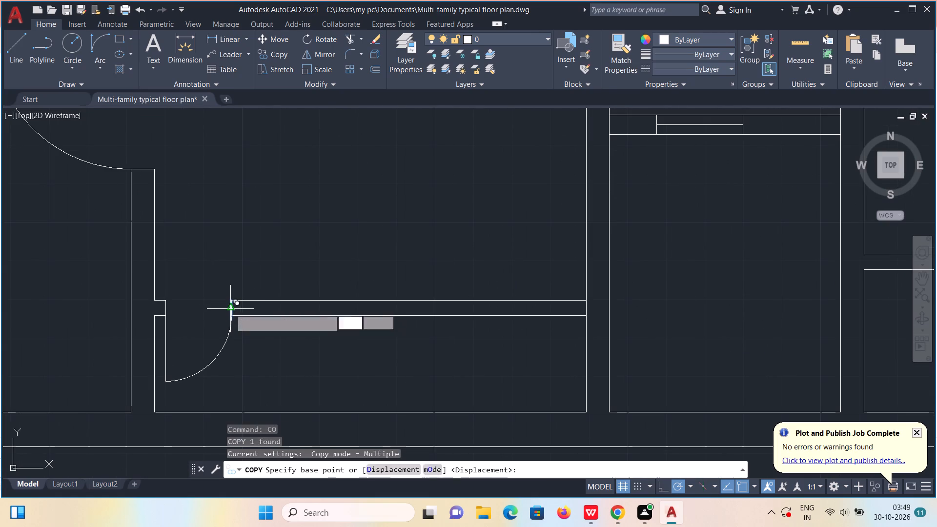
{"action": "left_click", "coordinate": [320, 309]}
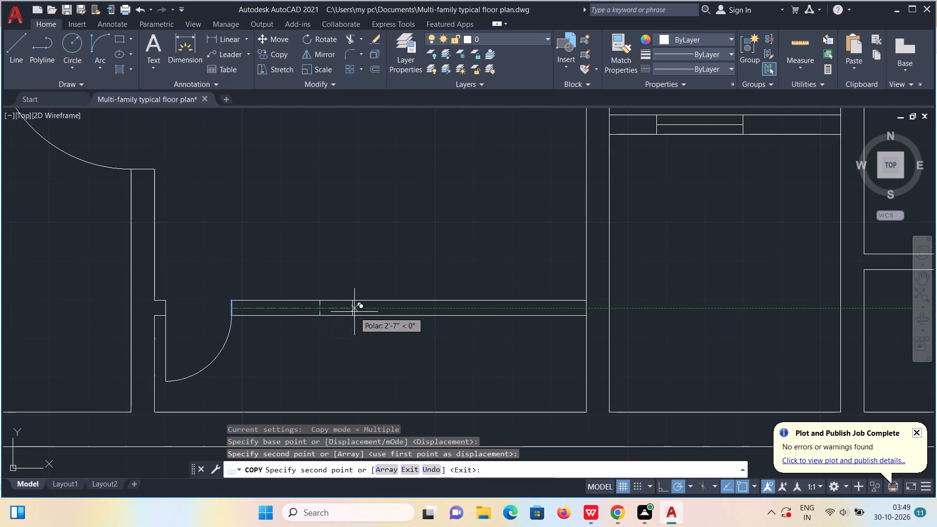
{"action": "left_click", "coordinate": [434, 310]}
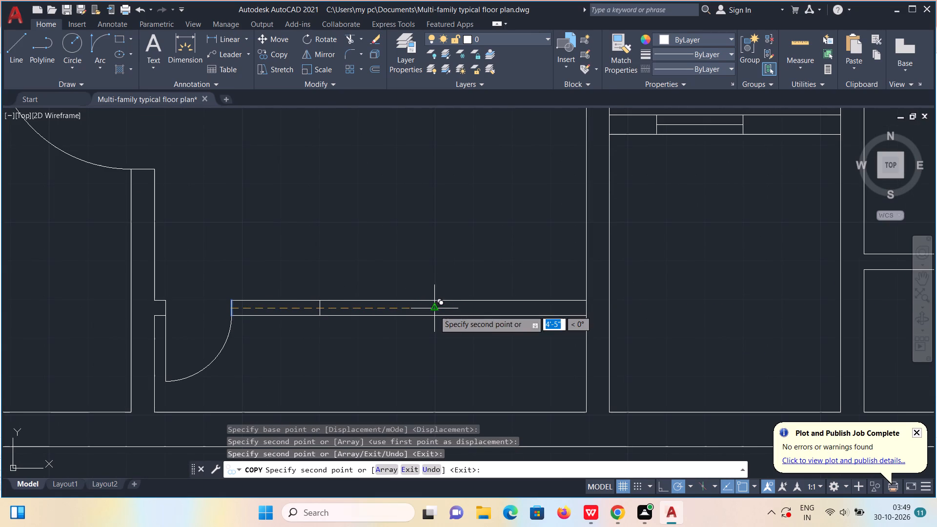
{"action": "key", "text": "Escape"}
Draw this partition window's horizontal centre line from the midpoint of its right edge line to that of its left.
{"action": "key", "text": "l"}
{"action": "key", "text": "Return"}
{"action": "left_click", "coordinate": [434, 310]}
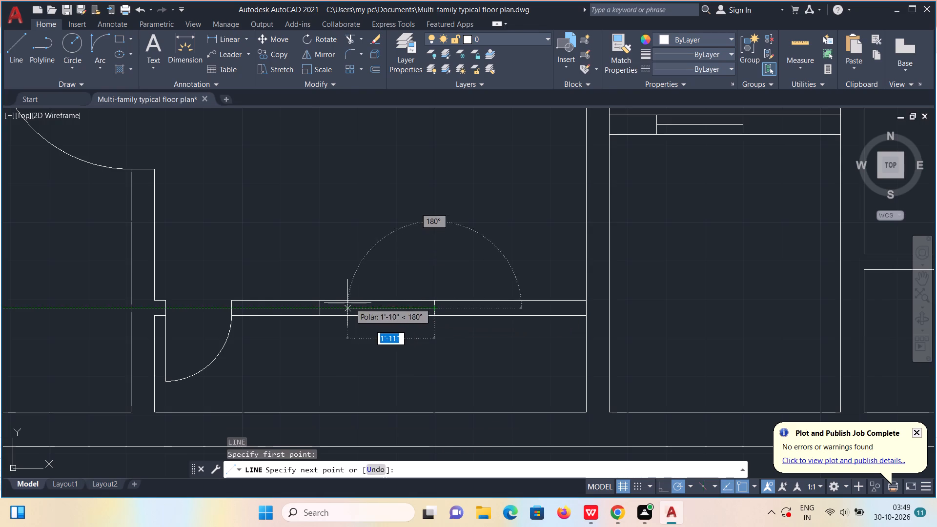
{"action": "left_click", "coordinate": [317, 307]}
{"action": "scroll", "coordinate": [327, 314], "scroll_direction": "down", "scroll_amount": 2}
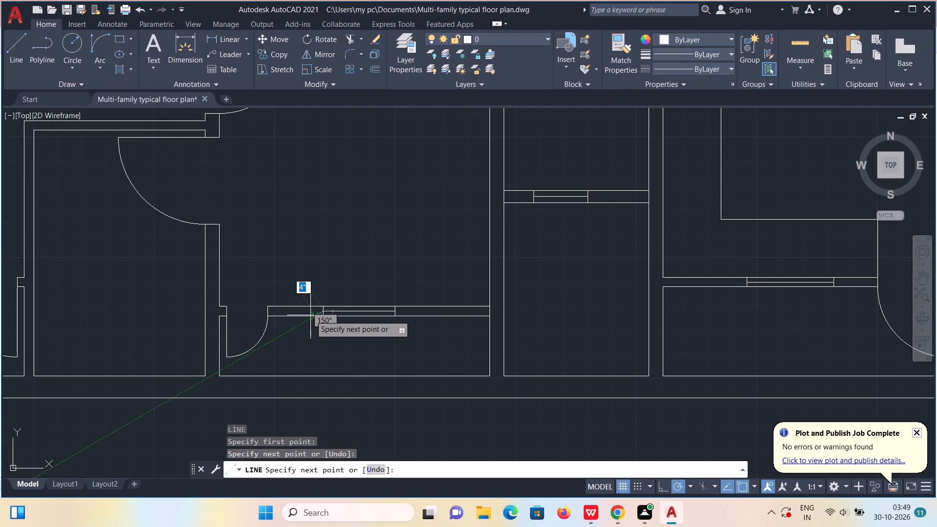
{"action": "key", "text": "Escape"}
Draw a short vertical line across the bottom exterior wall at the lower-right inner corner of the room left of the small door.
{"action": "middle_click_drag", "start_coordinate": [318, 315], "coordinate": [442, 279]}
{"action": "middle_click_drag", "start_coordinate": [306, 346], "coordinate": [356, 311]}
{"action": "key", "text": "l"}
{"action": "key", "text": "Return"}
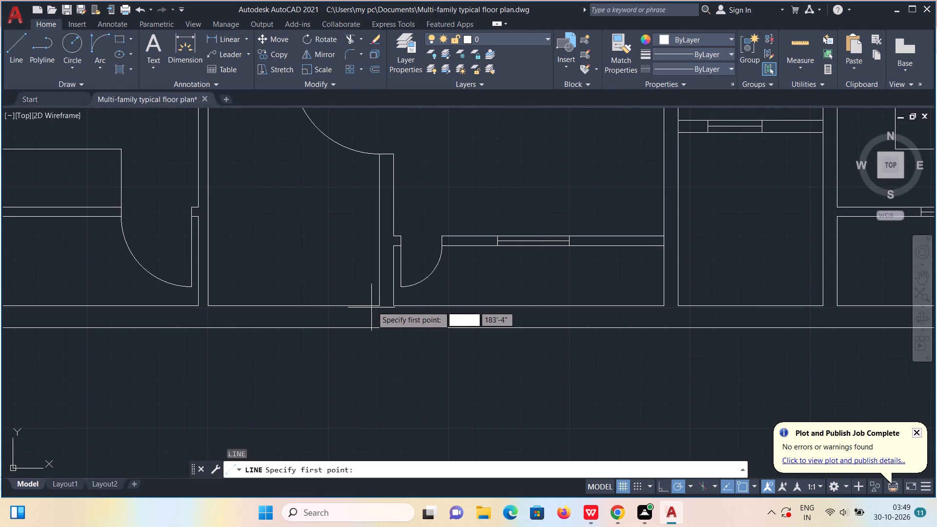
{"action": "left_click", "coordinate": [377, 306]}
{"action": "left_click", "coordinate": [377, 331]}
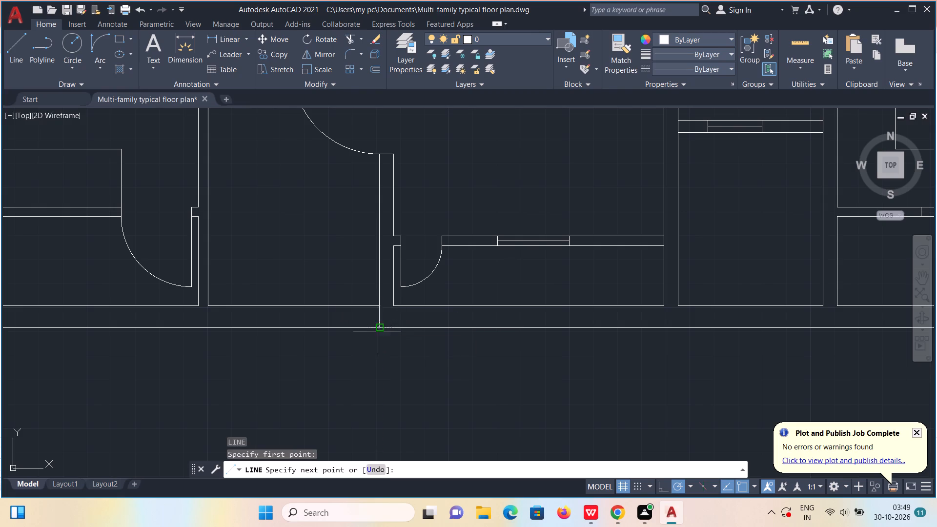
{"action": "key", "text": "Escape"}
Move the short wall-crossing line about 1'-3" to the left as the window's right edge.
{"action": "left_click", "coordinate": [379, 319]}
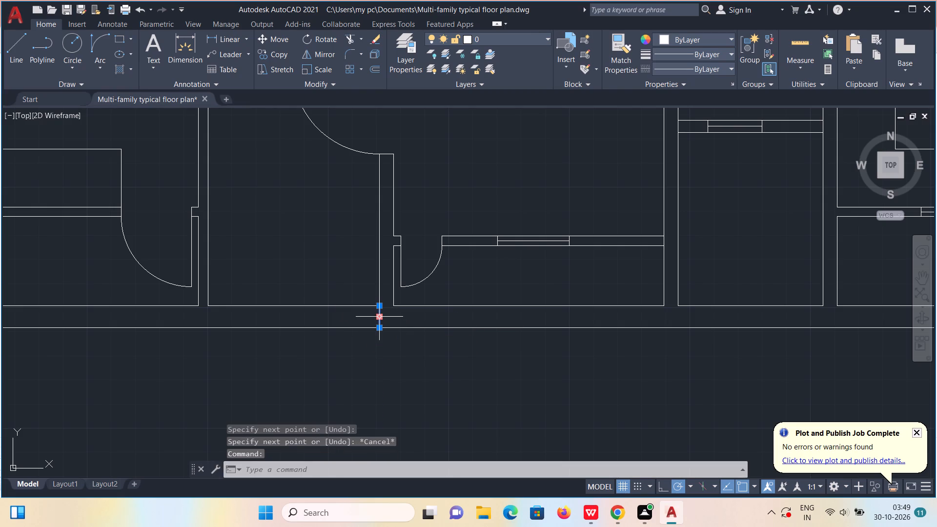
{"action": "key", "text": "m"}
{"action": "key", "text": "Return"}
{"action": "left_click", "coordinate": [379, 319]}
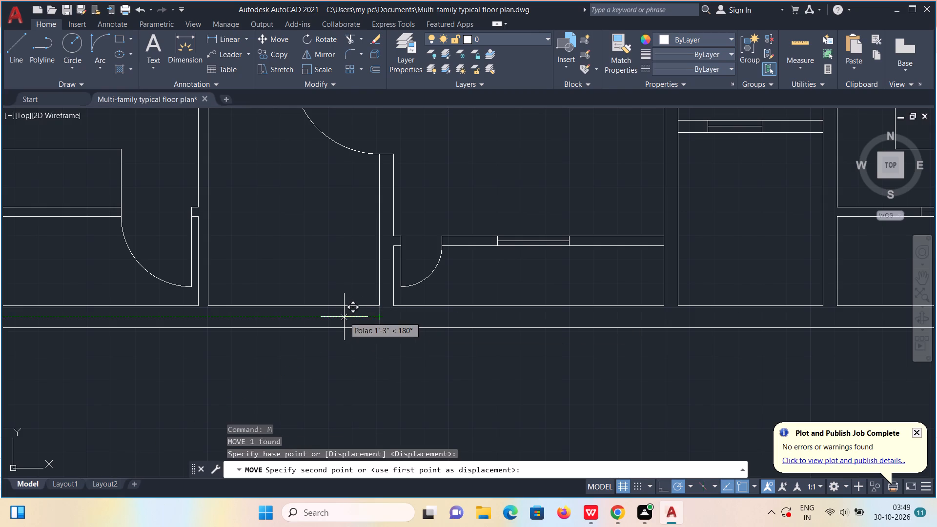
{"action": "left_click", "coordinate": [344, 317]}
Copy the window's right edge line about 3'-7" to the left along the bottom exterior wall as its left edge.
{"action": "left_click", "coordinate": [344, 317]}
{"action": "type", "text": "co"}
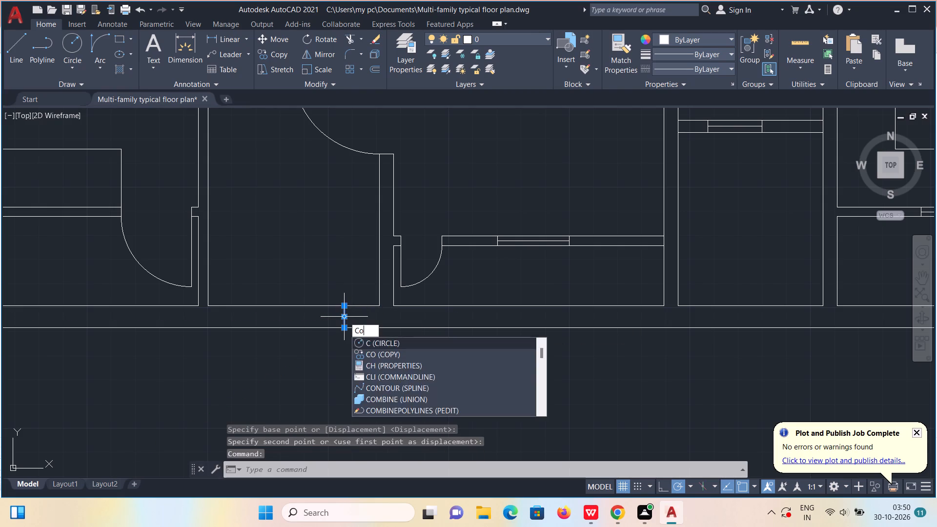
{"action": "key", "text": "Return"}
{"action": "left_click", "coordinate": [344, 317]}
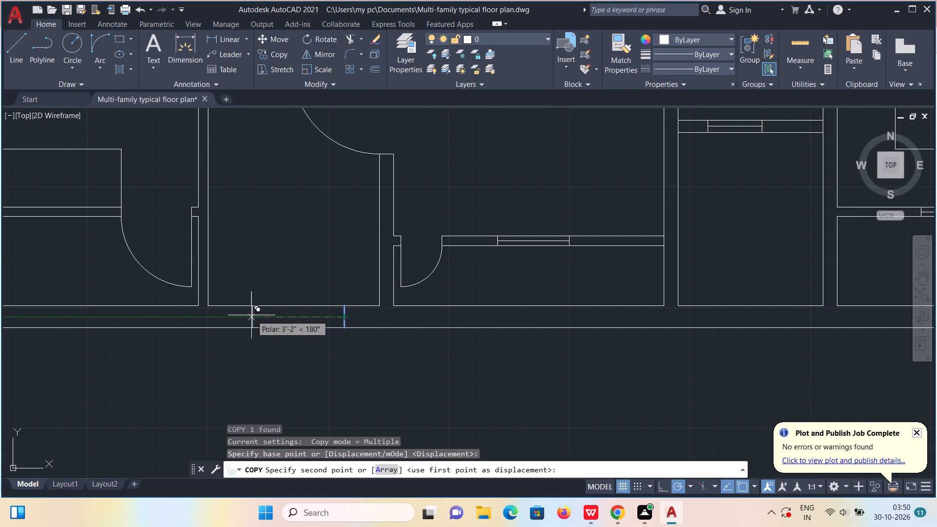
{"action": "left_click", "coordinate": [236, 316]}
{"action": "key", "text": "Escape"}
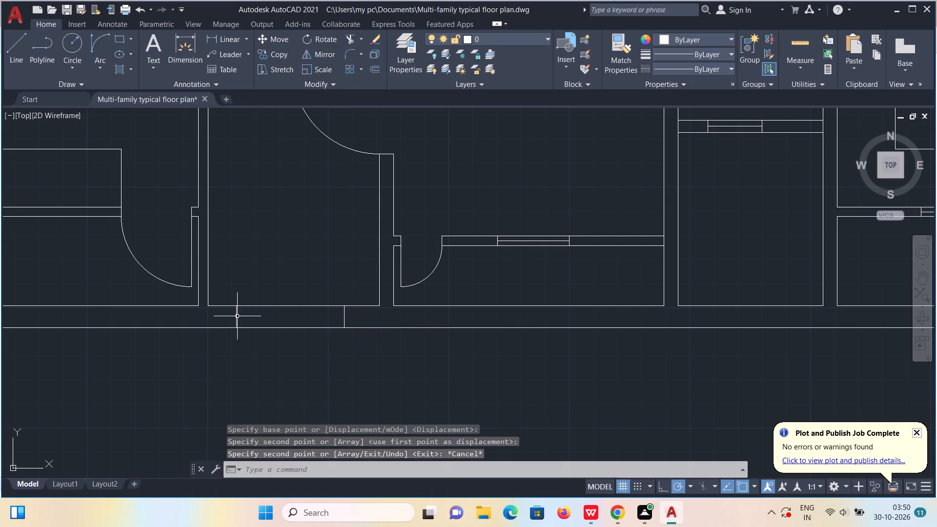
Draw this bottom wall window's horizontal centre line, about 3'-7" long, between the midpoints of its edge lines.
{"action": "key", "text": "l"}
{"action": "key", "text": "Return"}
{"action": "left_click", "coordinate": [237, 316]}
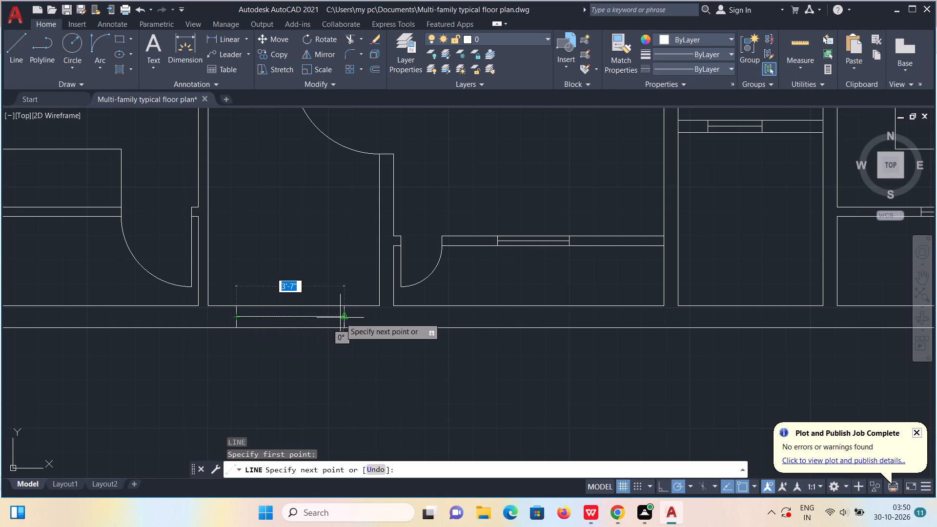
{"action": "left_click", "coordinate": [343, 318]}
{"action": "key", "text": "Escape"}
Draw a short horizontal line across the left exterior wall at the lower-left inner corner of the lower-left counter room.
{"action": "scroll", "coordinate": [351, 320], "scroll_direction": "down", "scroll_amount": 2}
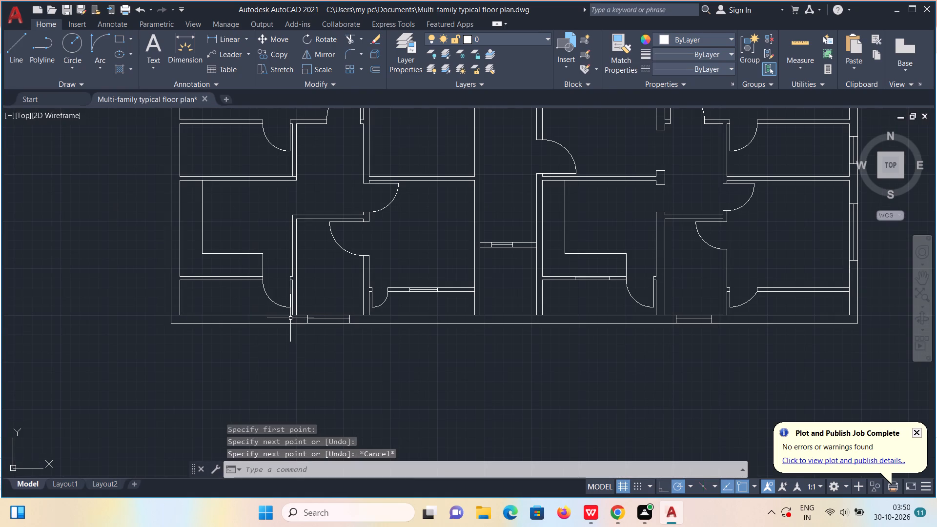
{"action": "middle_click_drag", "start_coordinate": [289, 312], "coordinate": [434, 344]}
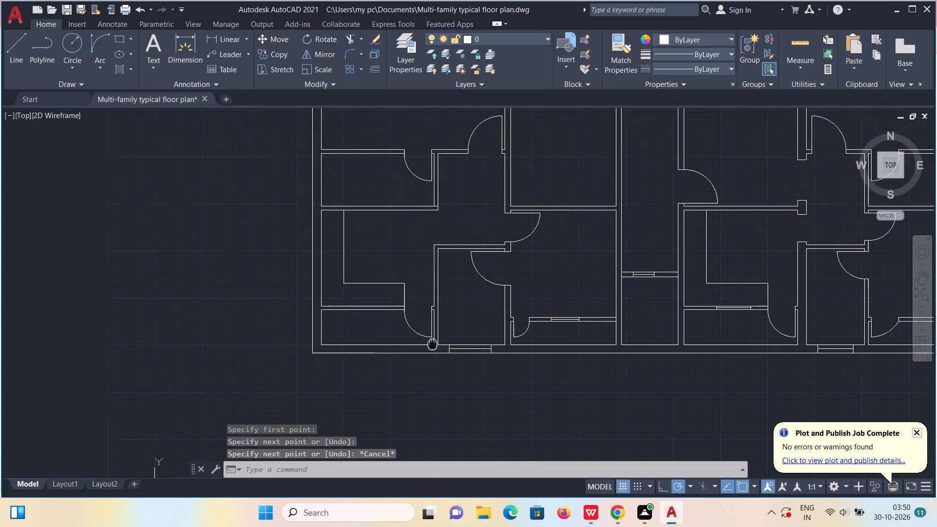
{"action": "middle_click_drag", "start_coordinate": [434, 344], "coordinate": [520, 399]}
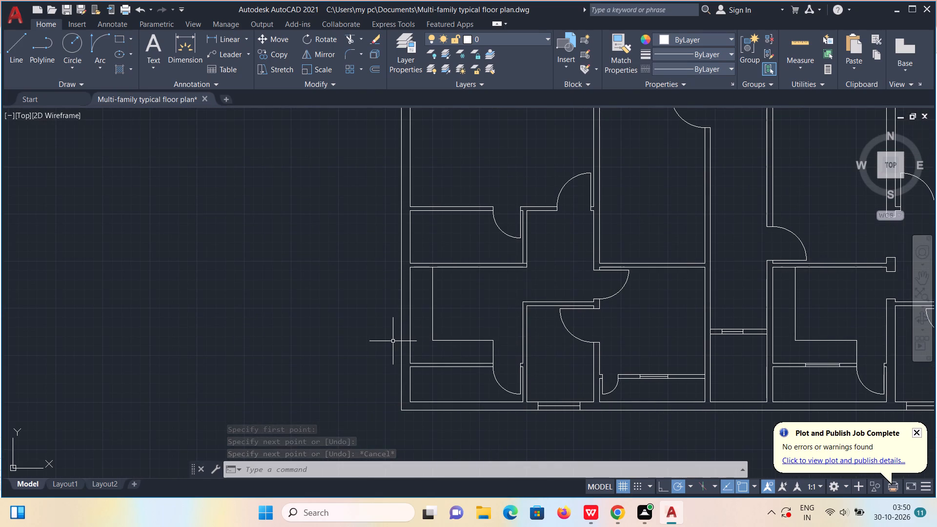
{"action": "key", "text": "l"}
{"action": "key", "text": "Return"}
{"action": "scroll", "coordinate": [387, 342], "scroll_direction": "up", "scroll_amount": 1}
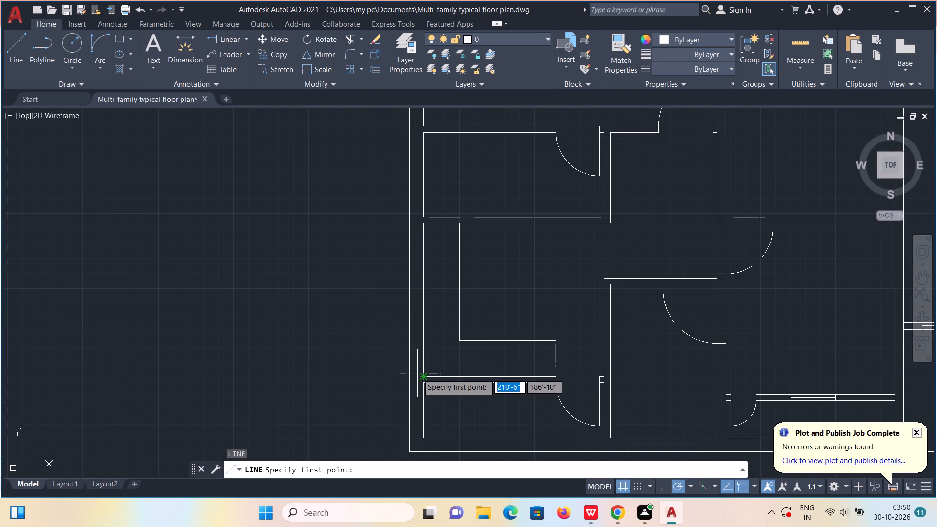
{"action": "left_click", "coordinate": [420, 374]}
{"action": "left_click", "coordinate": [412, 375]}
{"action": "key", "text": "Escape"}
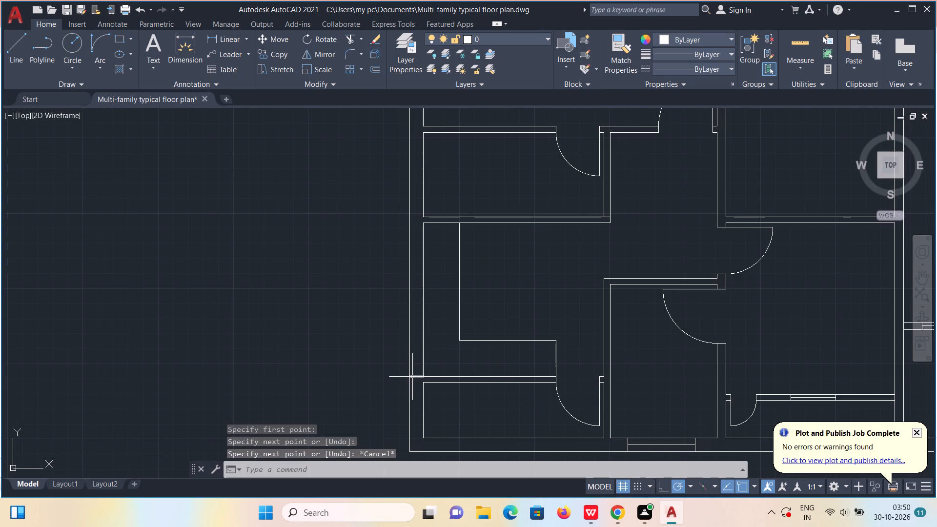
Move this short line up the left exterior wall to just above the counter's inner corner as the window's lower edge.
{"action": "left_click", "coordinate": [415, 377]}
{"action": "key", "text": "m"}
{"action": "key", "text": "Return"}
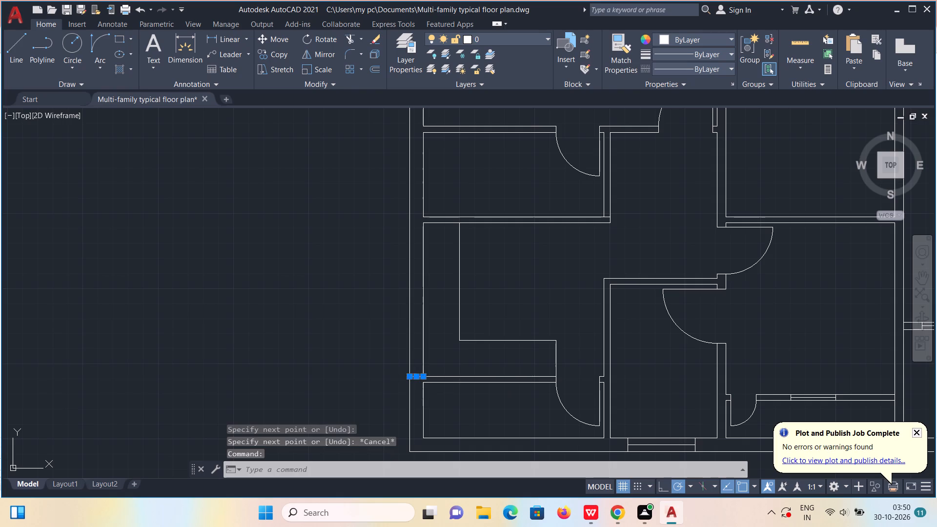
{"action": "left_click", "coordinate": [415, 377]}
{"action": "left_click", "coordinate": [413, 336]}
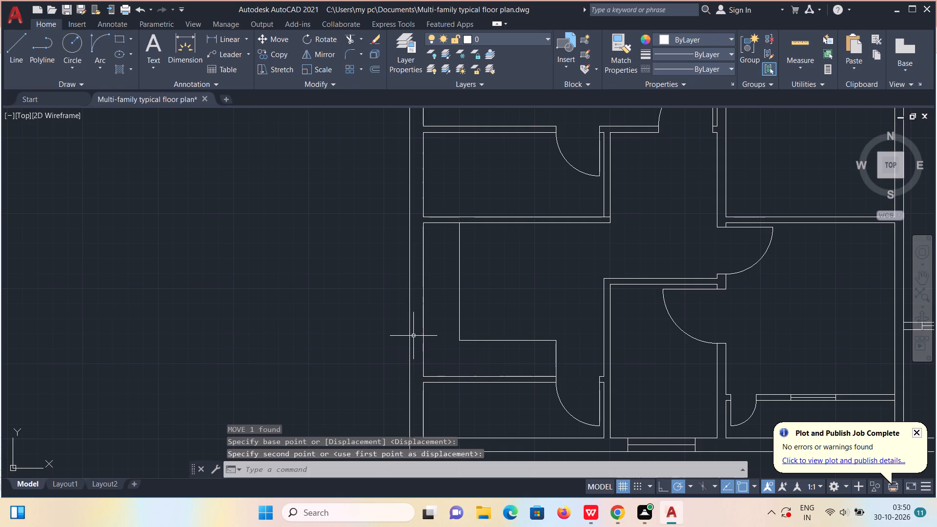
Copy the window's lower edge line up the left exterior wall to near the top of the counter as its upper edge.
{"action": "left_click", "coordinate": [413, 336]}
{"action": "type", "text": "co"}
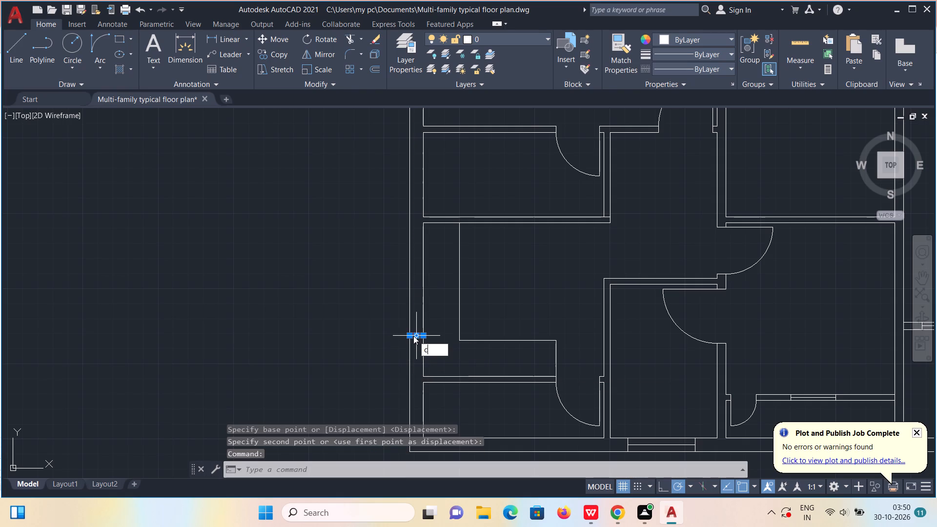
{"action": "key", "text": "Return"}
{"action": "left_click", "coordinate": [413, 336]}
{"action": "left_click", "coordinate": [416, 256]}
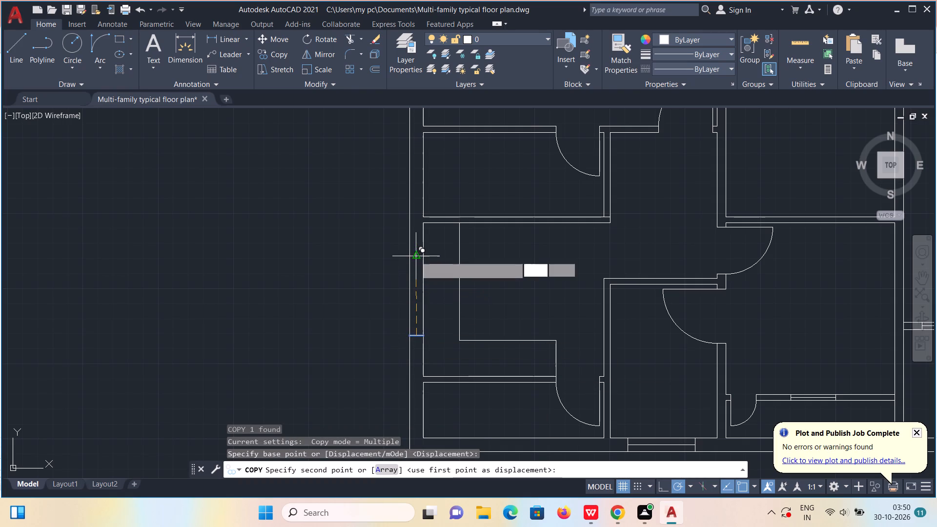
{"action": "key", "text": "Escape"}
Draw the counter room window's vertical centre line between the midpoints of its upper and lower edge lines.
{"action": "key", "text": "l"}
{"action": "key", "text": "Return"}
{"action": "left_click", "coordinate": [416, 256]}
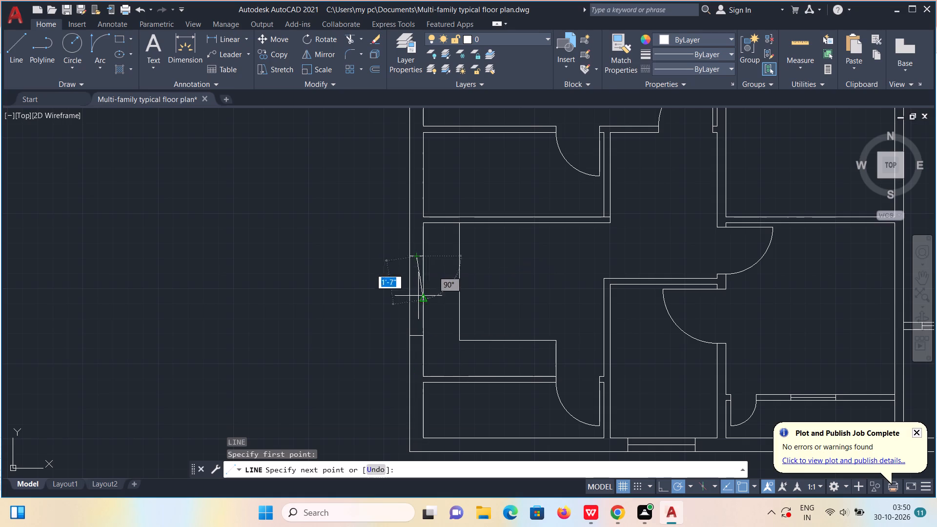
{"action": "left_click", "coordinate": [417, 335]}
{"action": "key", "text": "Escape"}
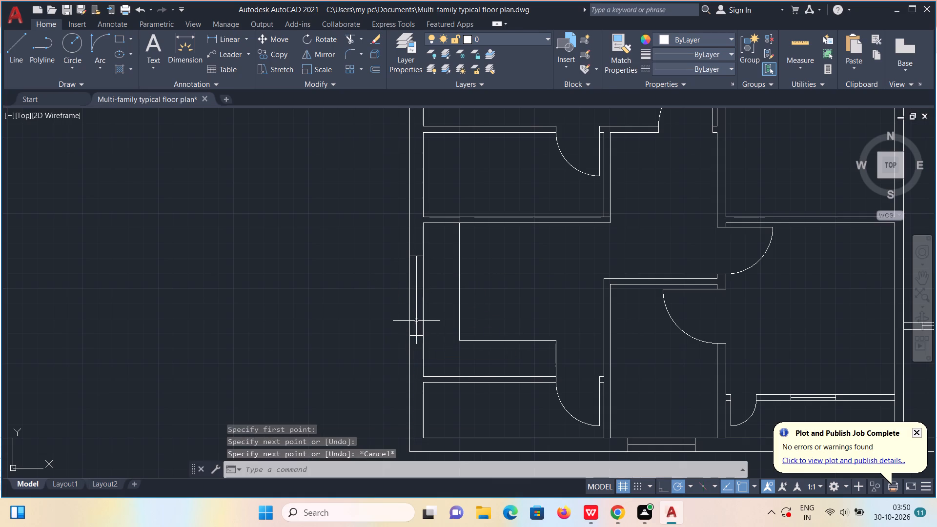
Draw a short line across the left exterior wall at the lower-left inner corner of the small room above the counter room.
{"action": "scroll", "coordinate": [416, 320], "scroll_direction": "down", "scroll_amount": 1}
{"action": "middle_click_drag", "start_coordinate": [422, 280], "coordinate": [424, 347]}
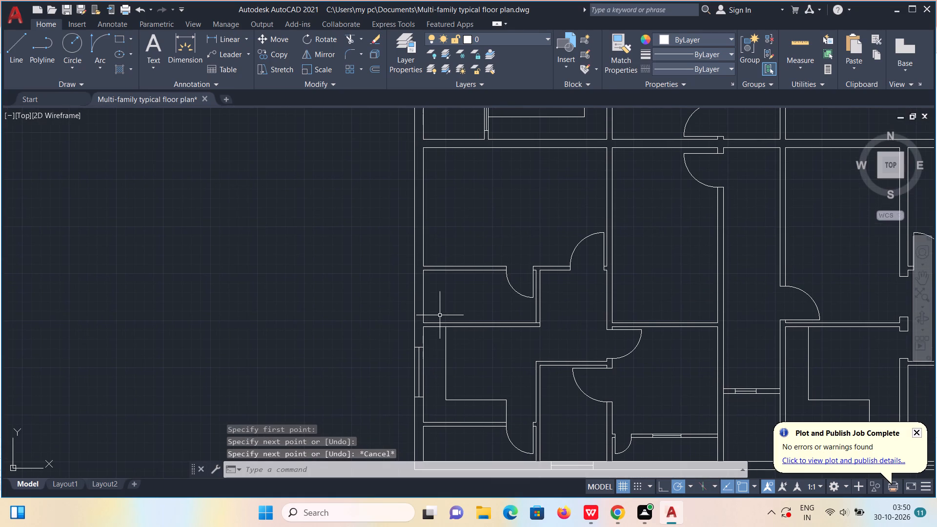
{"action": "key", "text": "l"}
{"action": "key", "text": "Return"}
{"action": "scroll", "coordinate": [433, 314], "scroll_direction": "up", "scroll_amount": 2}
{"action": "left_click", "coordinate": [405, 335]}
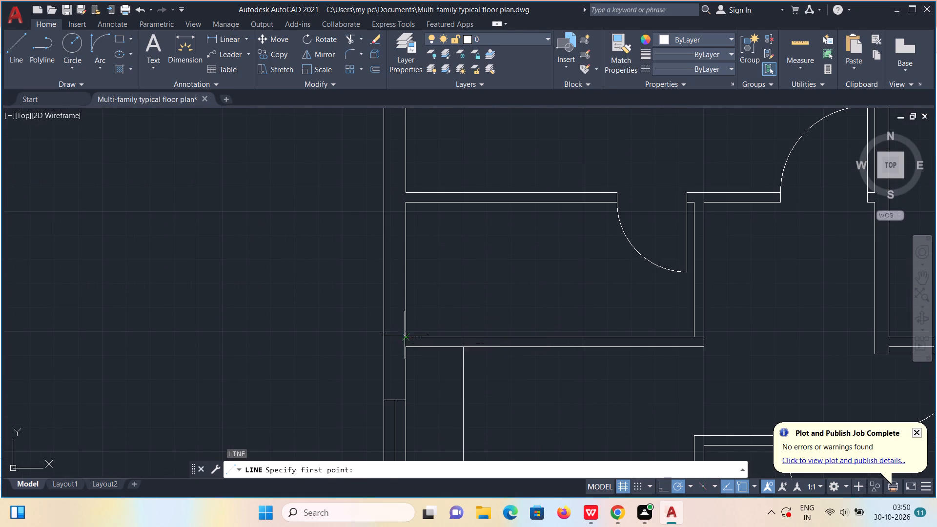
{"action": "left_click", "coordinate": [384, 336]}
{"action": "key", "text": "Escape"}
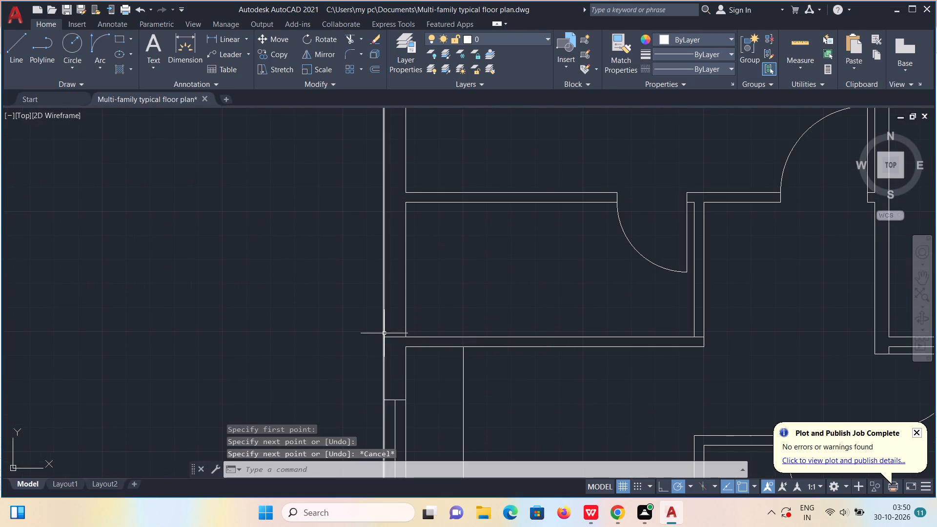
Move this short line about 1'-3" up the left exterior wall as the small room window's lower edge.
{"action": "left_click", "coordinate": [393, 337]}
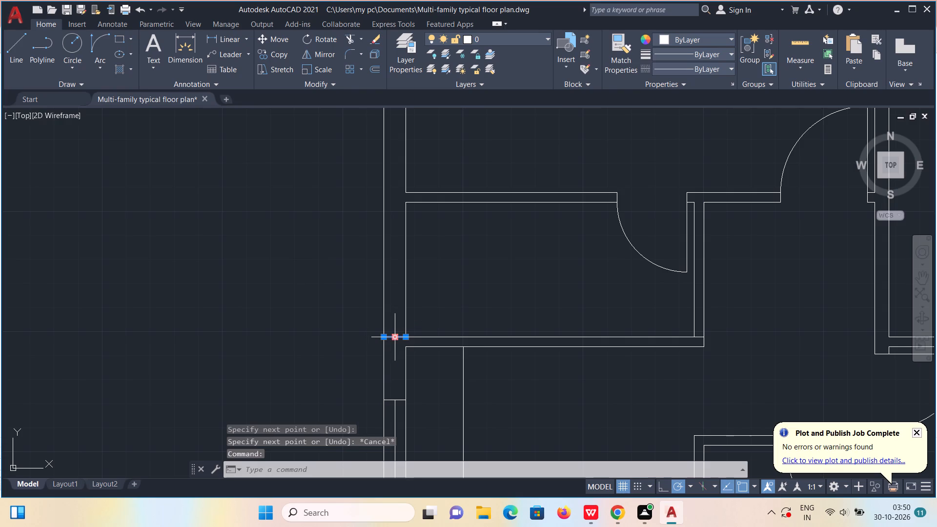
{"action": "key", "text": "m"}
{"action": "key", "text": "Return"}
{"action": "left_click", "coordinate": [393, 337]}
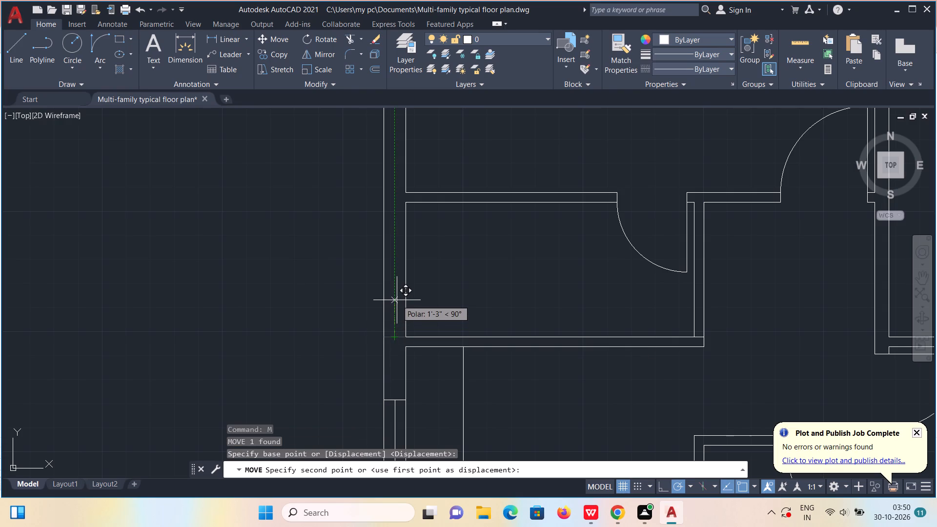
{"action": "left_click", "coordinate": [397, 300]}
Copy the small room window's lower edge line about 2'-4" upward along the left exterior wall as its upper edge.
{"action": "double_click", "coordinate": [397, 300]}
{"action": "type", "text": "co"}
{"action": "key", "text": "Return"}
{"action": "left_click", "coordinate": [397, 300]}
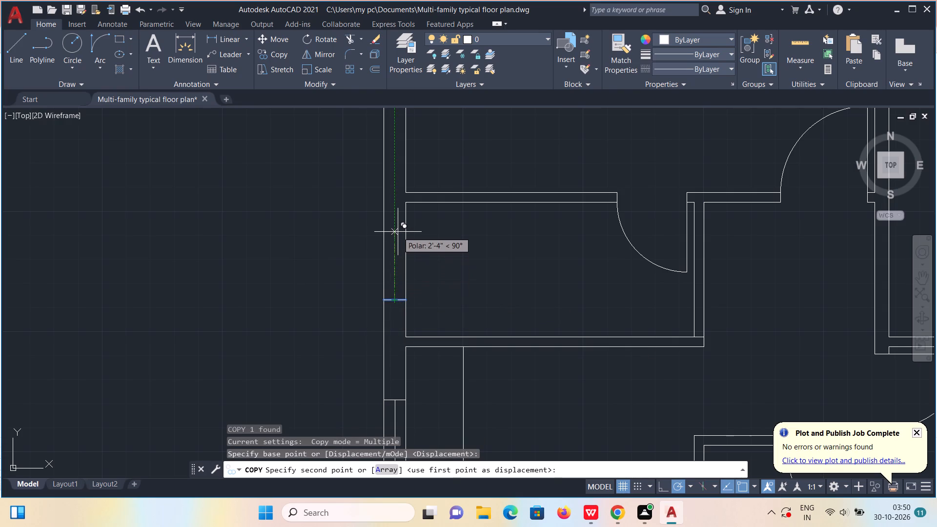
{"action": "left_click", "coordinate": [398, 232]}
{"action": "key", "text": "Escape"}
Draw the small room window's vertical centre line between the midpoints of its upper and lower edge lines.
{"action": "key", "text": "l"}
{"action": "key", "text": "Return"}
{"action": "left_click", "coordinate": [398, 232]}
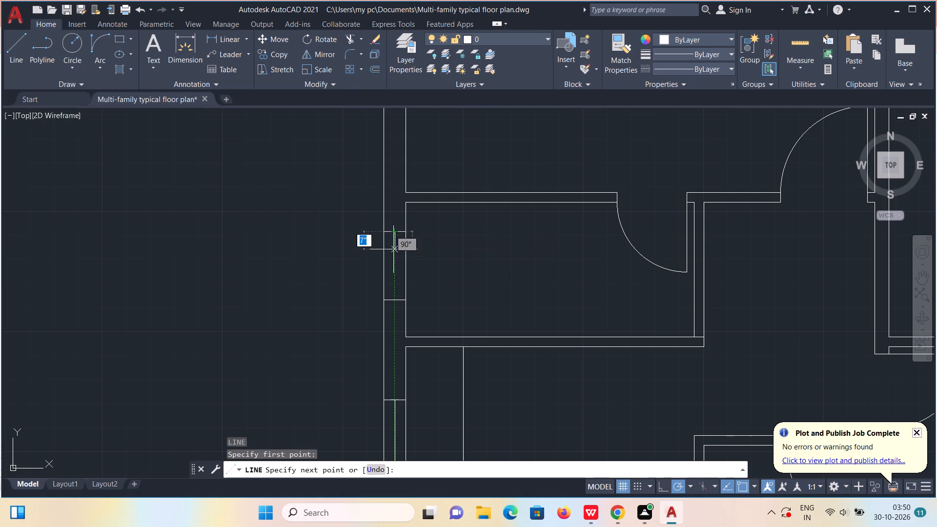
{"action": "left_click", "coordinate": [396, 297]}
{"action": "key", "text": "Escape"}
{"action": "scroll", "coordinate": [396, 284], "scroll_direction": "down", "scroll_amount": 3}
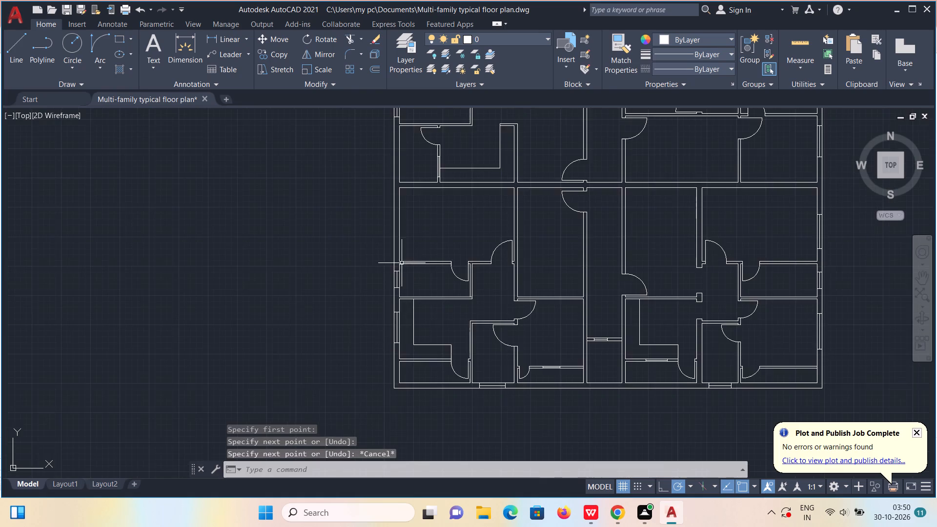
Draw a short line across the left exterior wall at the lower-left inner corner of the large room above the small room.
{"action": "middle_click_drag", "start_coordinate": [407, 246], "coordinate": [421, 297]}
{"action": "scroll", "coordinate": [414, 302], "scroll_direction": "up", "scroll_amount": 2}
{"action": "key", "text": "l"}
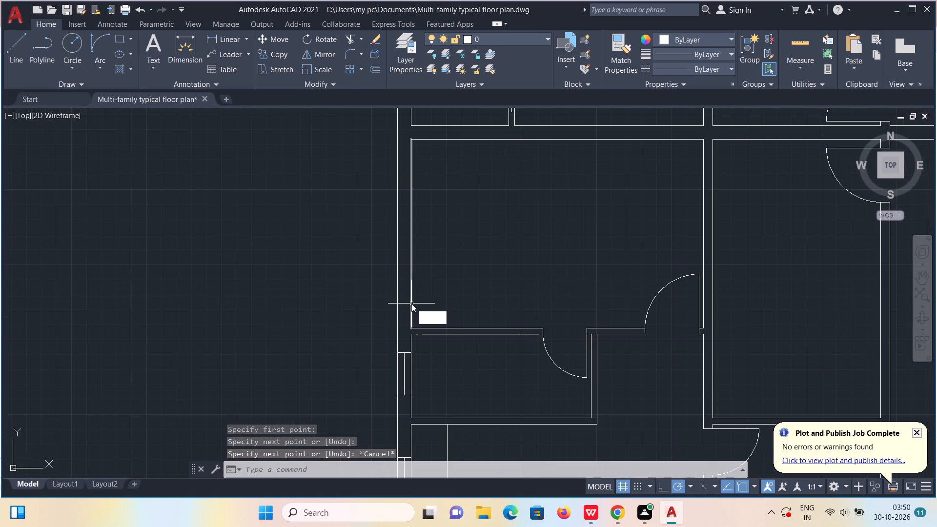
{"action": "key", "text": "Return"}
{"action": "left_click", "coordinate": [412, 328]}
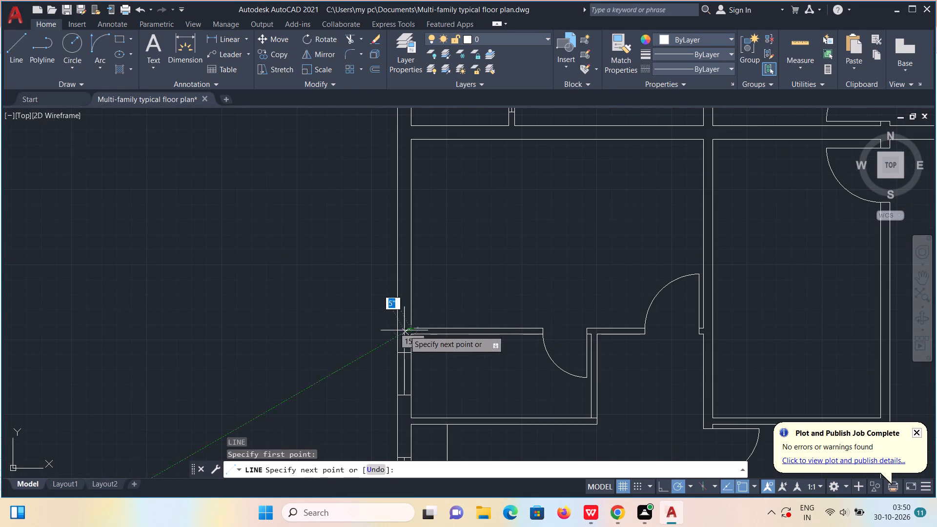
{"action": "left_click", "coordinate": [398, 329]}
{"action": "key", "text": "Escape"}
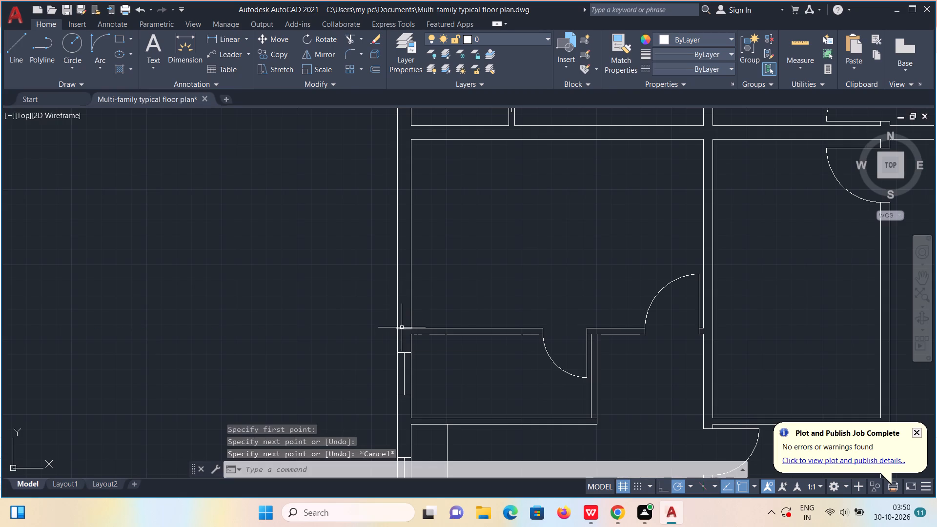
Move this short line about 2'-10" up the left exterior wall as the large room window's lower edge.
{"action": "left_click", "coordinate": [403, 327]}
{"action": "key", "text": "m"}
{"action": "key", "text": "Return"}
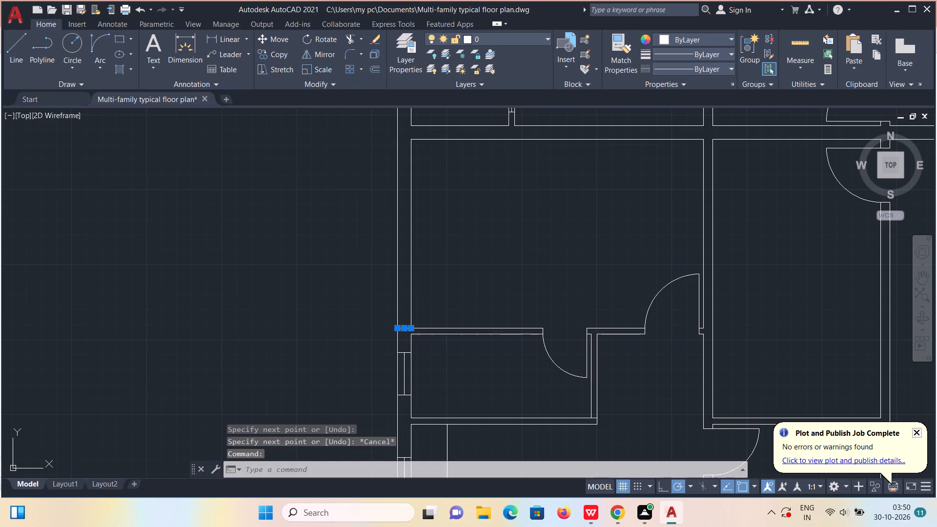
{"action": "left_click", "coordinate": [403, 327]}
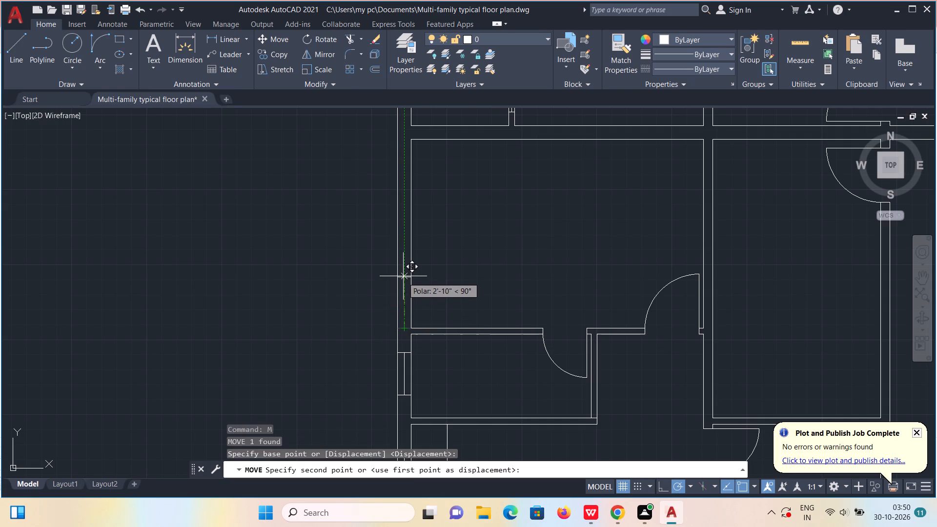
{"action": "left_click", "coordinate": [405, 275]}
Copy the large room window's lower edge line about 5'-2" upward along the left exterior wall as its upper edge.
{"action": "double_click", "coordinate": [405, 275]}
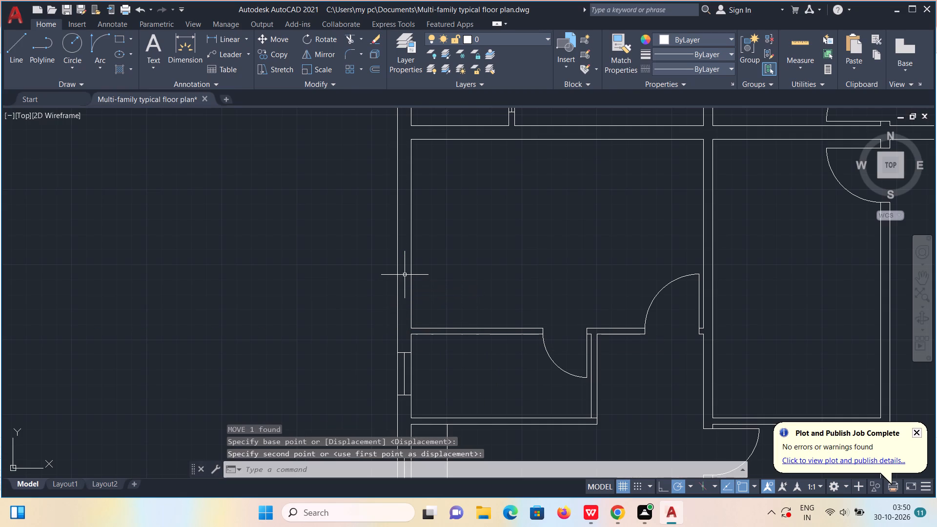
{"action": "type", "text": "co"}
{"action": "key", "text": "Return"}
{"action": "left_click", "coordinate": [405, 275]}
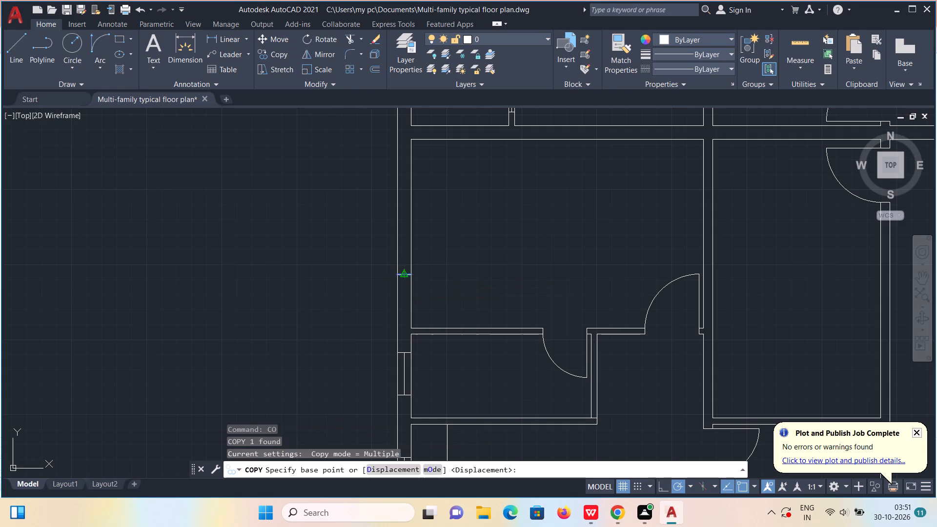
{"action": "left_click", "coordinate": [403, 182]}
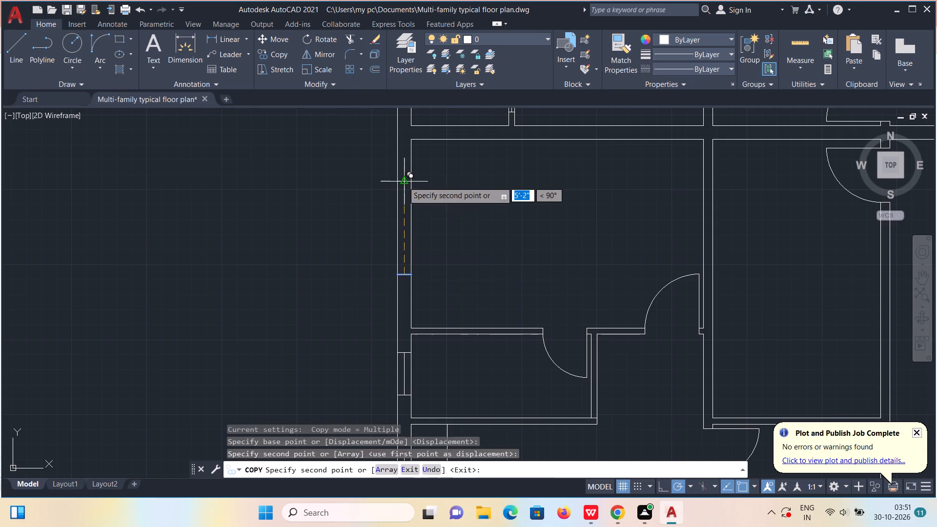
{"action": "key", "text": "Escape"}
Draw the large room window's vertical centre line between the midpoints of its upper and lower edge lines.
{"action": "key", "text": "l"}
{"action": "key", "text": "Return"}
{"action": "left_click", "coordinate": [403, 182]}
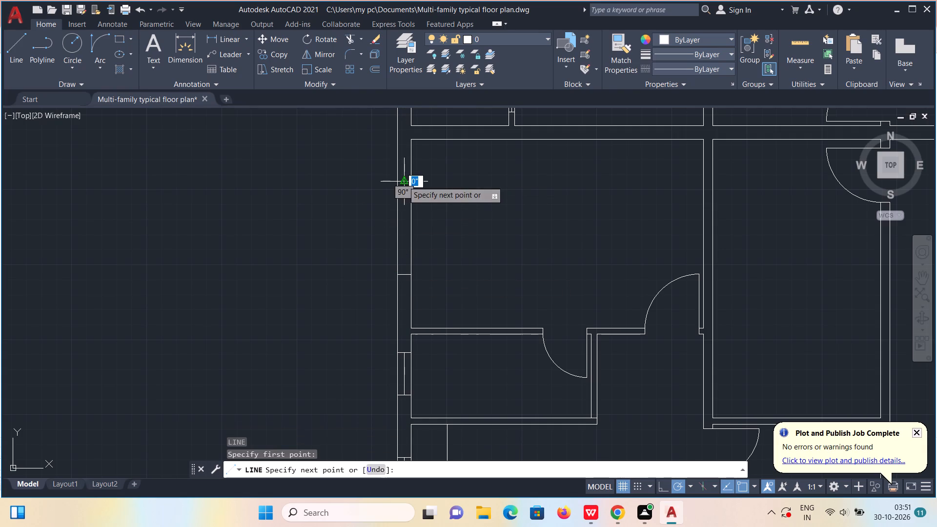
{"action": "left_click", "coordinate": [404, 273]}
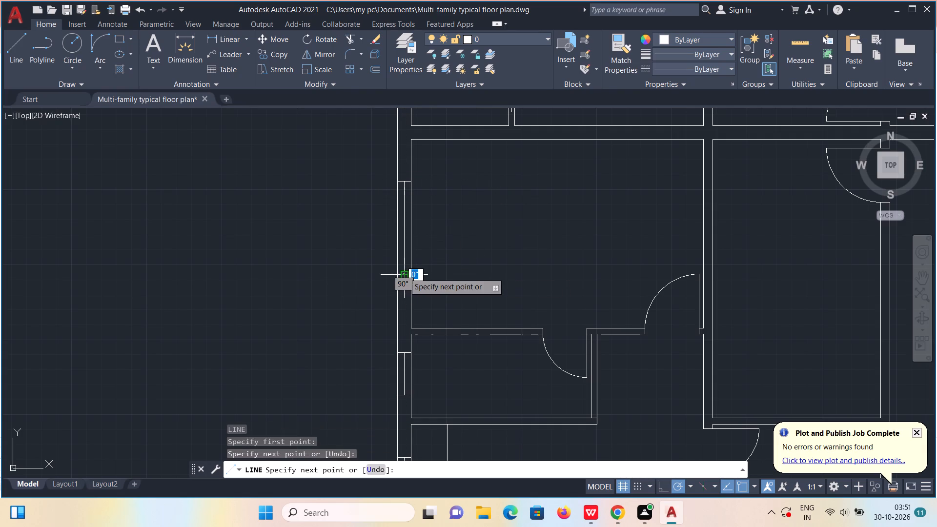
{"action": "key", "text": "Escape"}
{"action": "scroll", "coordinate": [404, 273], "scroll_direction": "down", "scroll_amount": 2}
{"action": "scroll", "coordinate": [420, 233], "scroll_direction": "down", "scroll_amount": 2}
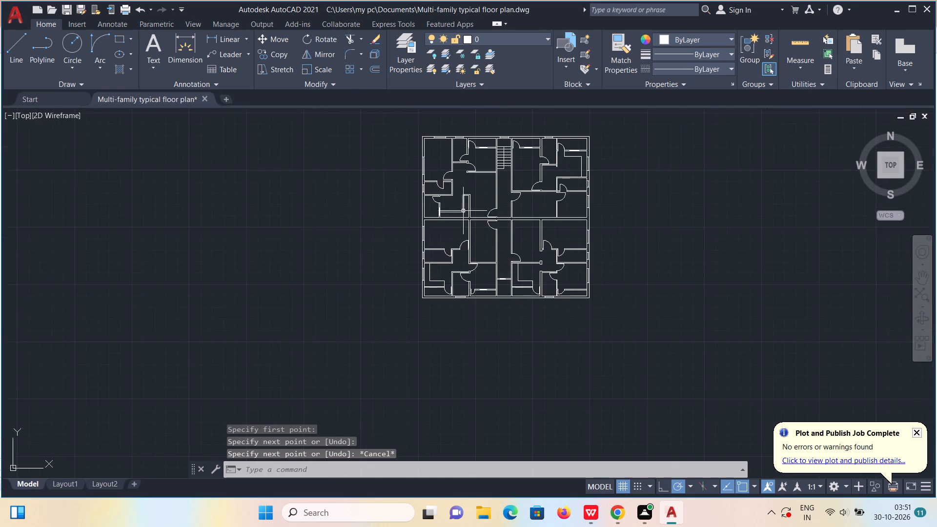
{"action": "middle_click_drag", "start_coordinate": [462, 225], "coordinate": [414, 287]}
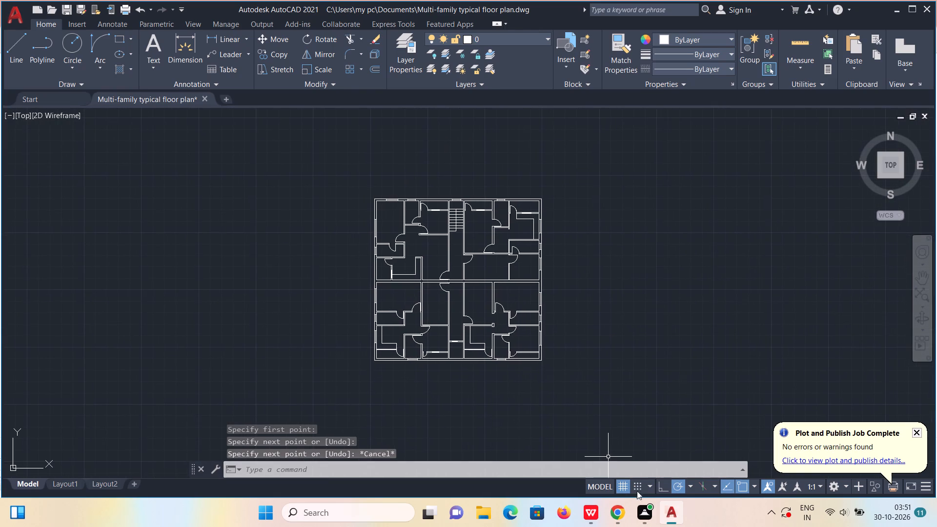
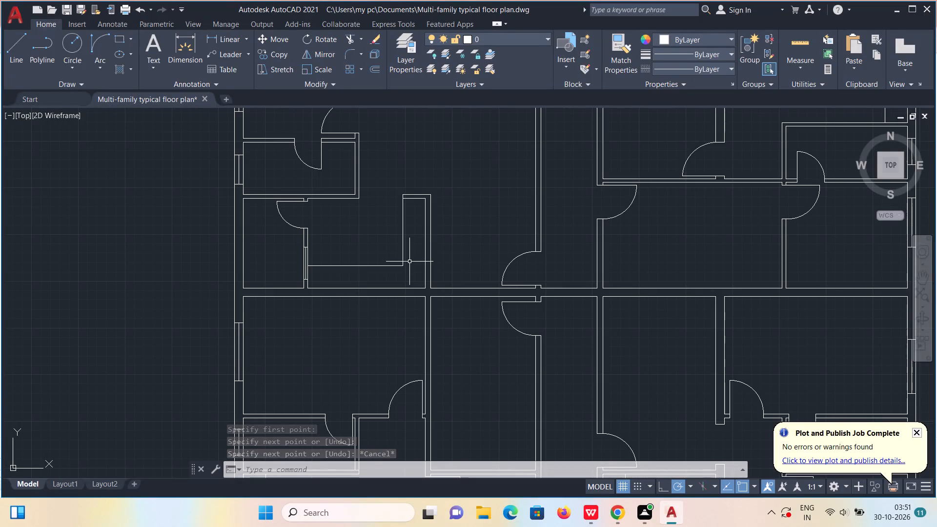
Draw a short line across the corridor's right wall at the lower-left inner corner of the room beside the staircase.
{"action": "scroll", "coordinate": [408, 286], "scroll_direction": "down", "scroll_amount": 2}
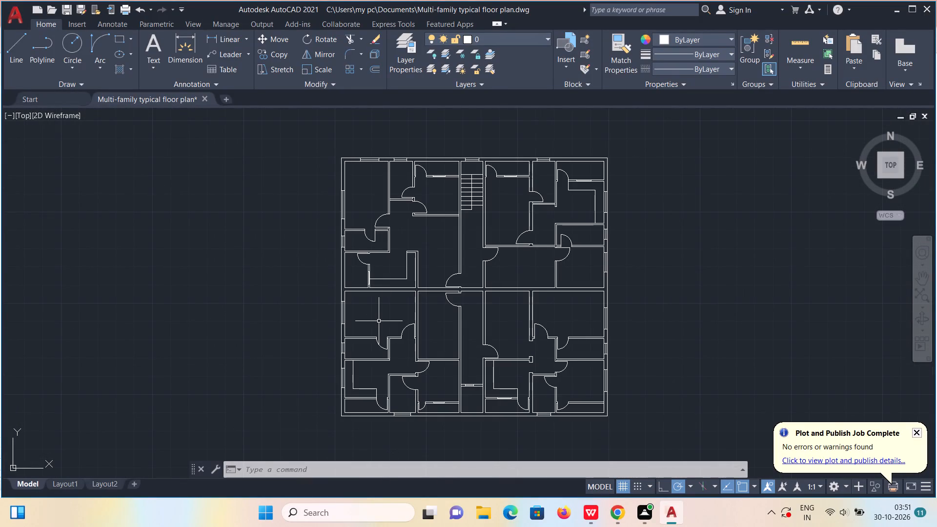
{"action": "middle_click_drag", "start_coordinate": [485, 298], "coordinate": [430, 300]}
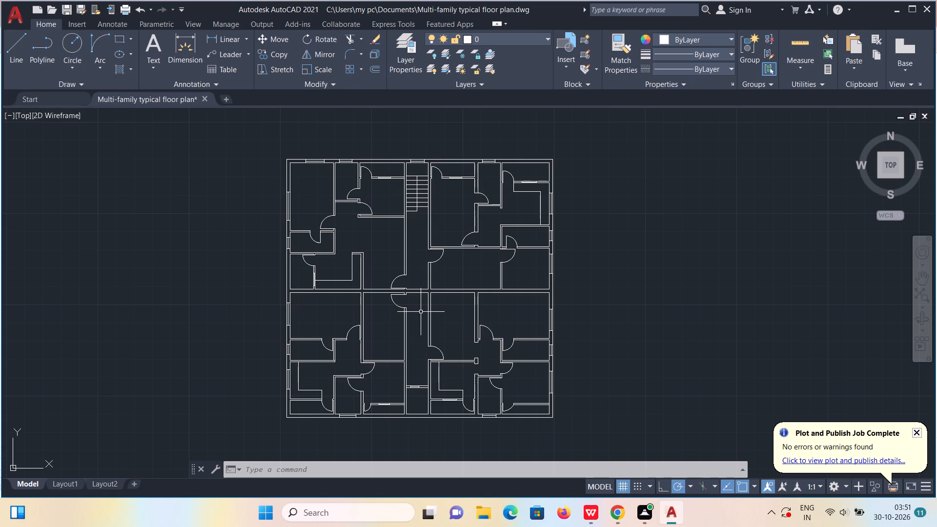
{"action": "scroll", "coordinate": [437, 229], "scroll_direction": "up", "scroll_amount": 1}
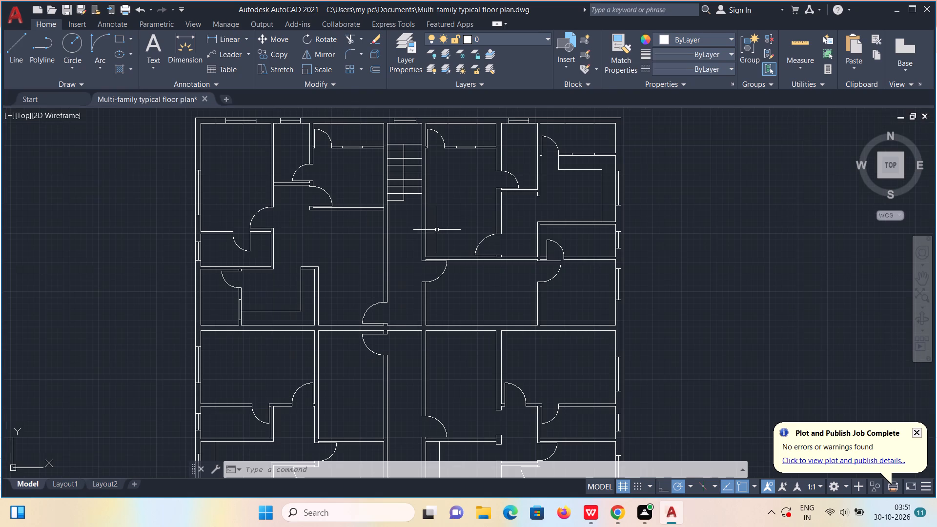
{"action": "scroll", "coordinate": [437, 230], "scroll_direction": "up", "scroll_amount": 1}
{"action": "key", "text": "l"}
{"action": "key", "text": "Return"}
{"action": "scroll", "coordinate": [431, 243], "scroll_direction": "up", "scroll_amount": 1}
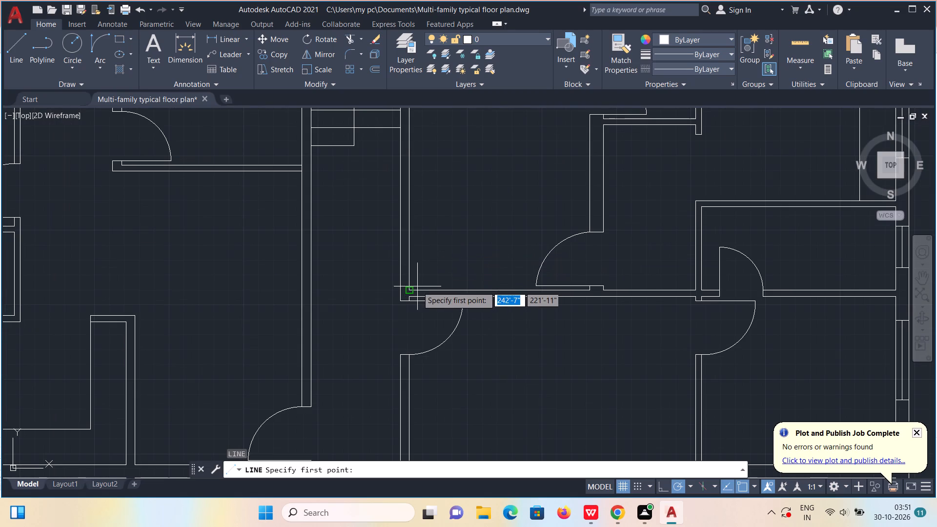
{"action": "left_click", "coordinate": [411, 288]}
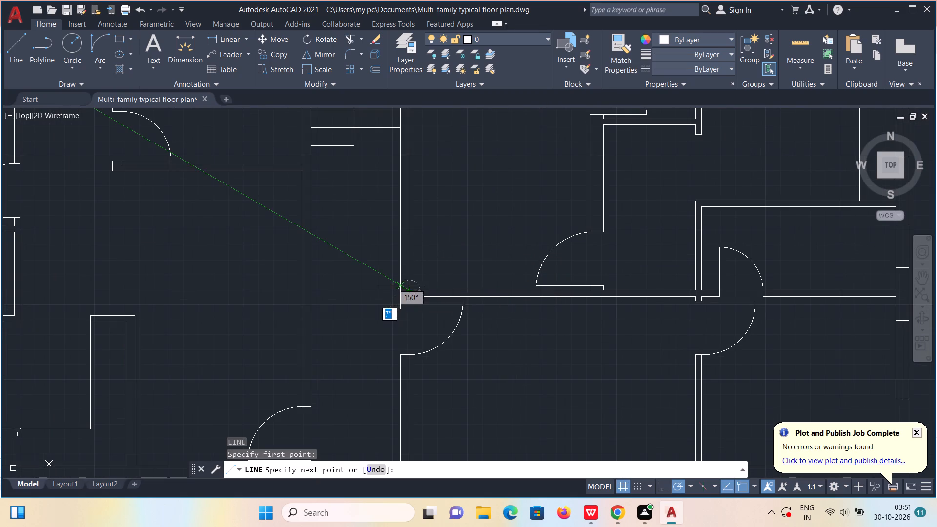
{"action": "scroll", "coordinate": [399, 291], "scroll_direction": "up", "scroll_amount": 1}
{"action": "left_click", "coordinate": [399, 292]}
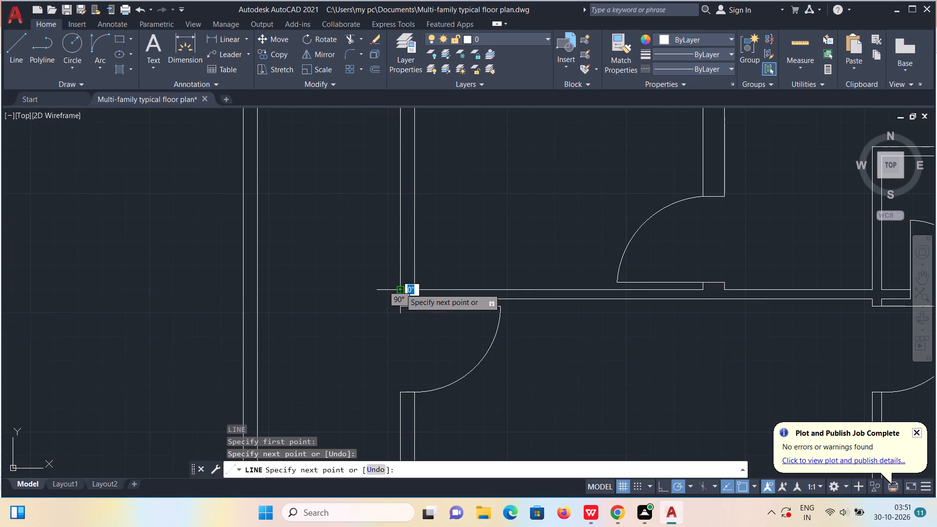
{"action": "key", "text": "Escape"}
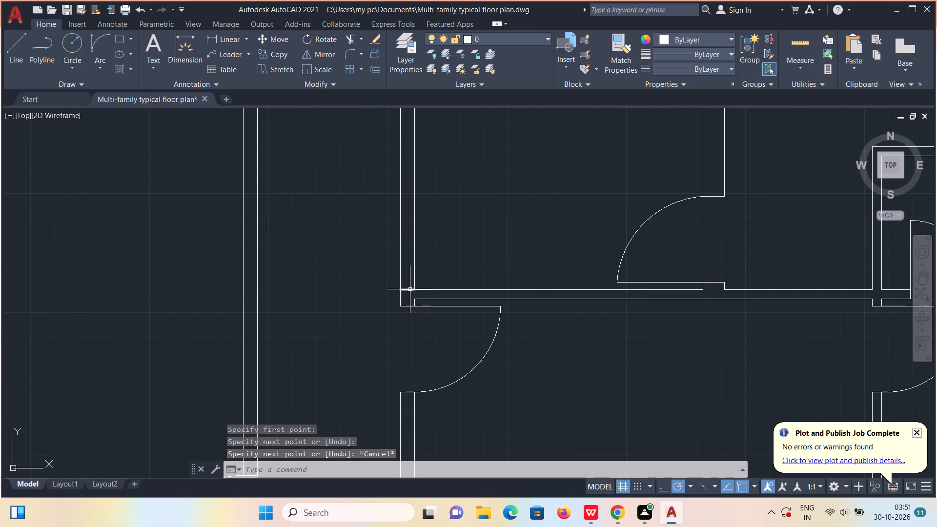
Move this short line about 1'-6" up the corridor's right wall as the window's lower edge.
{"action": "left_click", "coordinate": [409, 289]}
{"action": "key", "text": "m"}
{"action": "key", "text": "Return"}
{"action": "left_click", "coordinate": [408, 289]}
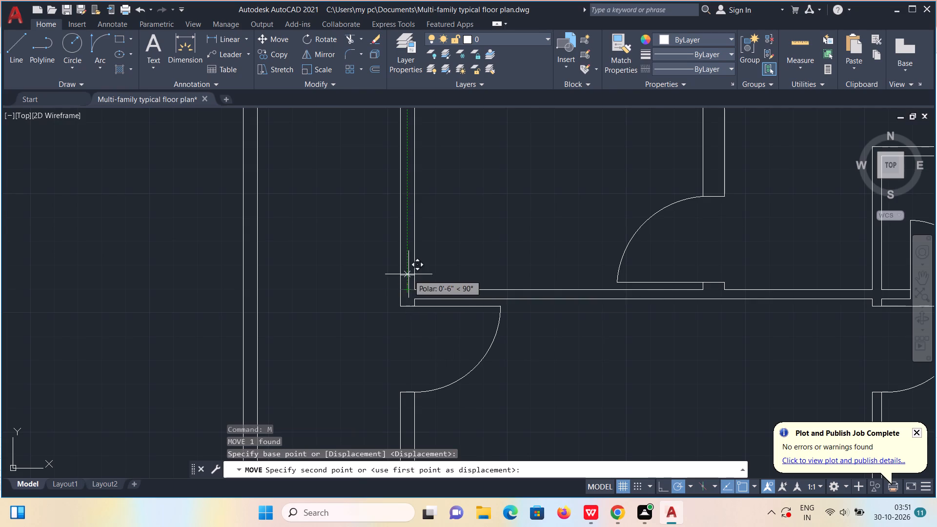
{"action": "scroll", "coordinate": [408, 273], "scroll_direction": "down", "scroll_amount": 1}
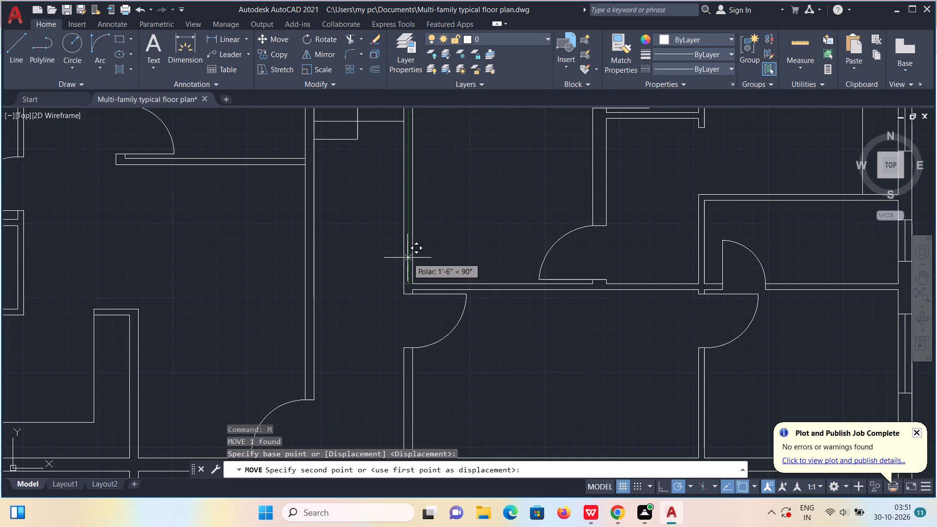
{"action": "left_click", "coordinate": [407, 258]}
Copy the window's lower edge line about 5'-2" upward along the corridor's right wall as its upper edge.
{"action": "left_click", "coordinate": [407, 258]}
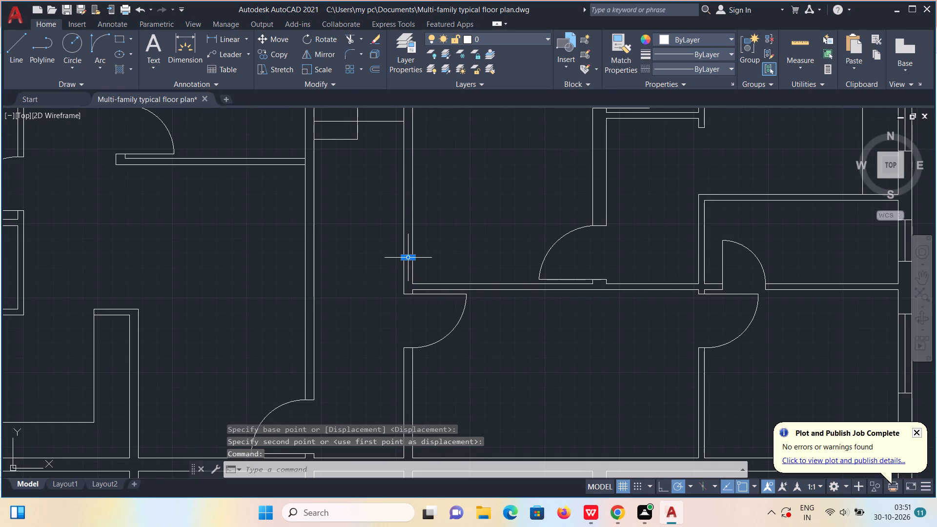
{"action": "key", "text": "c"}
{"action": "key", "text": "o"}
{"action": "key", "text": "Return"}
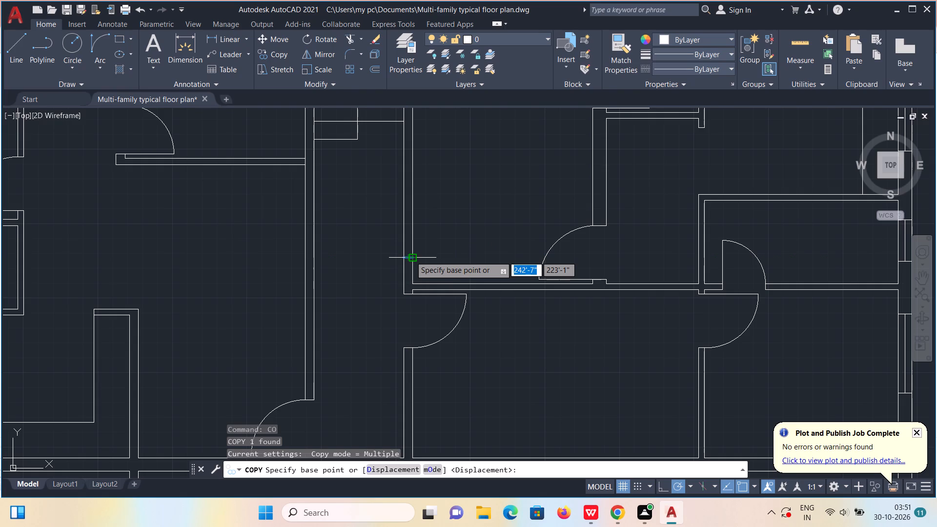
{"action": "left_click", "coordinate": [407, 257]}
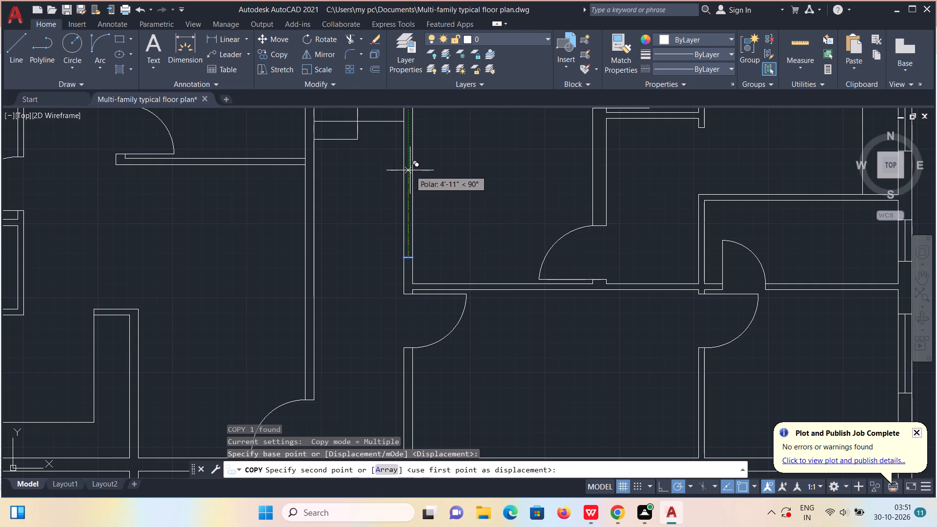
{"action": "left_click", "coordinate": [410, 167]}
{"action": "key", "text": "Escape"}
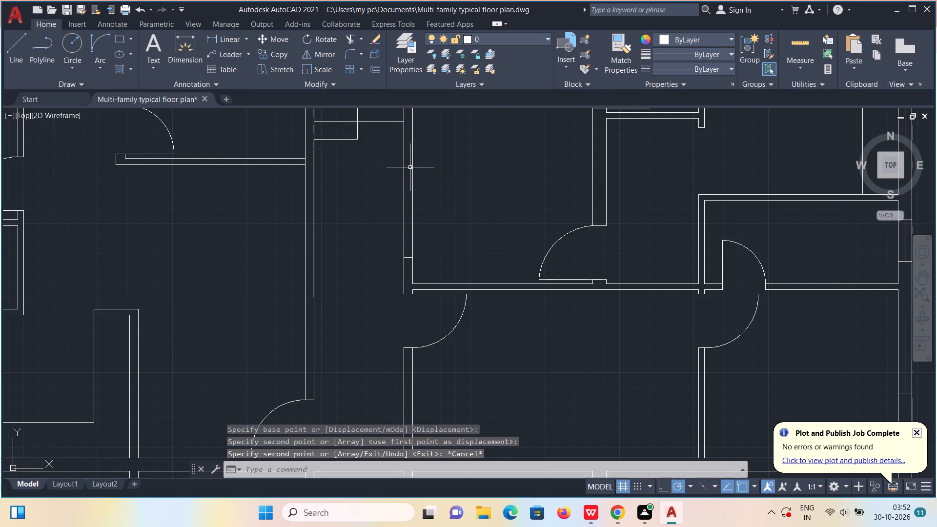
Draw the vertical centre line of the corridor's right wall window between the midpoints of its upper and lower edge lines.
{"action": "key", "text": "l"}
{"action": "key", "text": "Return"}
{"action": "scroll", "coordinate": [406, 177], "scroll_direction": "up", "scroll_amount": 2}
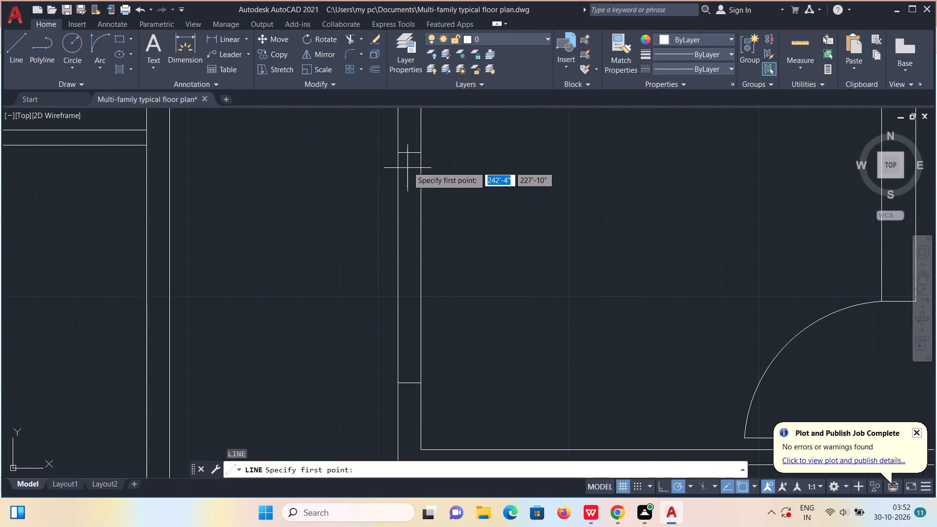
{"action": "left_click", "coordinate": [408, 155]}
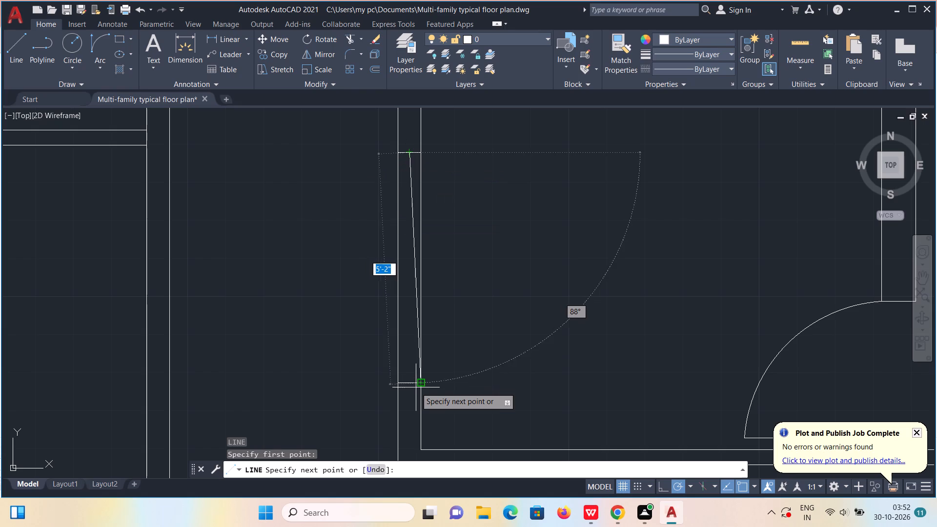
{"action": "left_click", "coordinate": [410, 381]}
{"action": "scroll", "coordinate": [410, 369], "scroll_direction": "down", "scroll_amount": 2}
{"action": "key", "text": "Escape"}
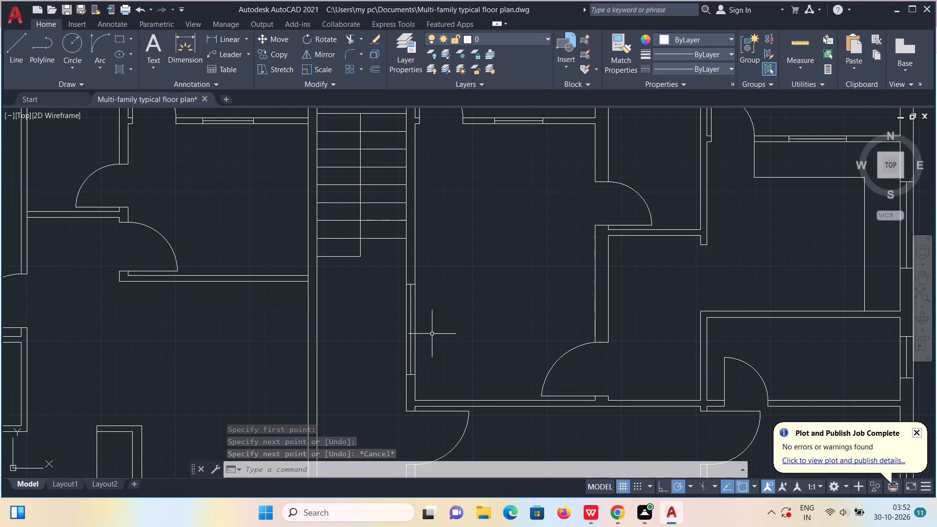
Copy the upper-left flat's entrance door jamb line about 3'-7" and 8'-10" up the corridor's left wall as window edges.
{"action": "middle_click_drag", "start_coordinate": [382, 264], "coordinate": [521, 146]}
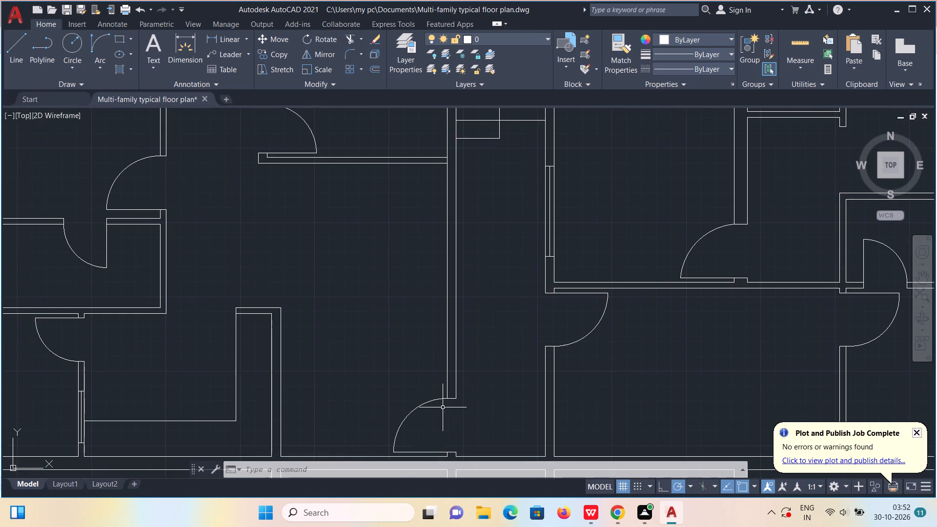
{"action": "middle_click_drag", "start_coordinate": [455, 388], "coordinate": [486, 276]}
{"action": "key", "text": "l"}
{"action": "key", "text": "Return"}
{"action": "scroll", "coordinate": [486, 276], "scroll_direction": "up", "scroll_amount": 1}
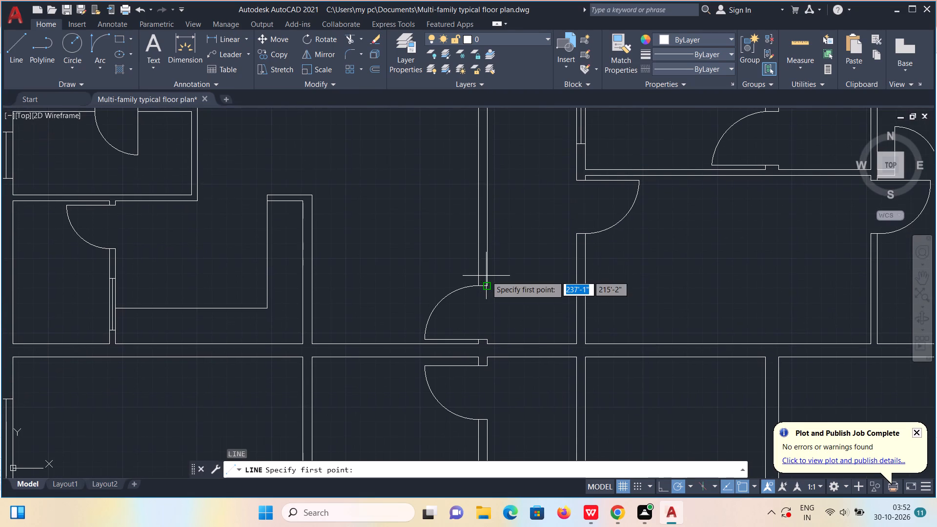
{"action": "key", "text": "Escape"}
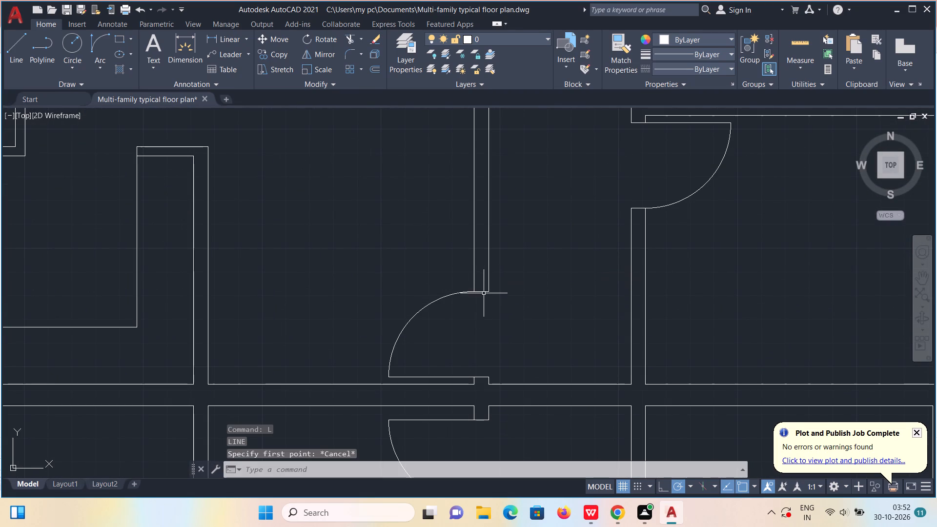
{"action": "left_click", "coordinate": [481, 291]}
{"action": "type", "text": "co"}
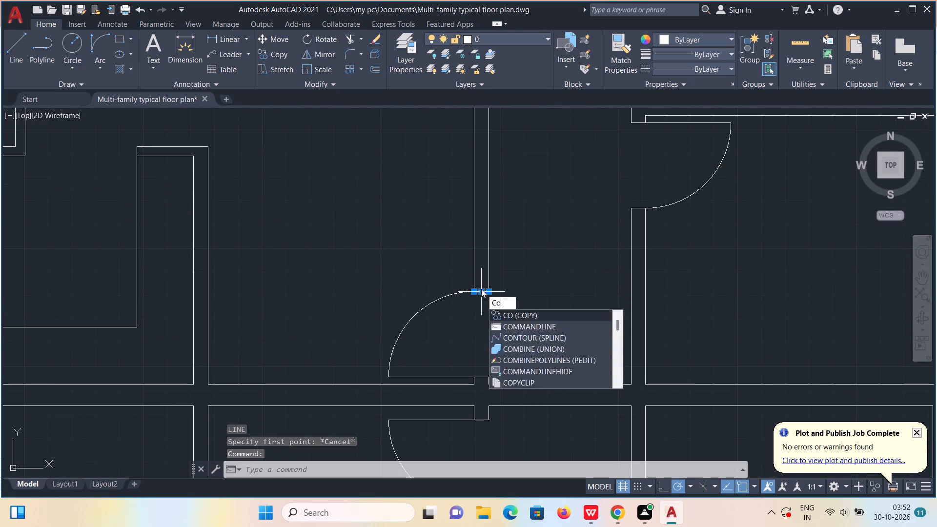
{"action": "key", "text": "Return"}
{"action": "left_click", "coordinate": [481, 289]}
{"action": "scroll", "coordinate": [482, 227], "scroll_direction": "down", "scroll_amount": 1}
{"action": "middle_click_drag", "start_coordinate": [482, 223], "coordinate": [467, 400]}
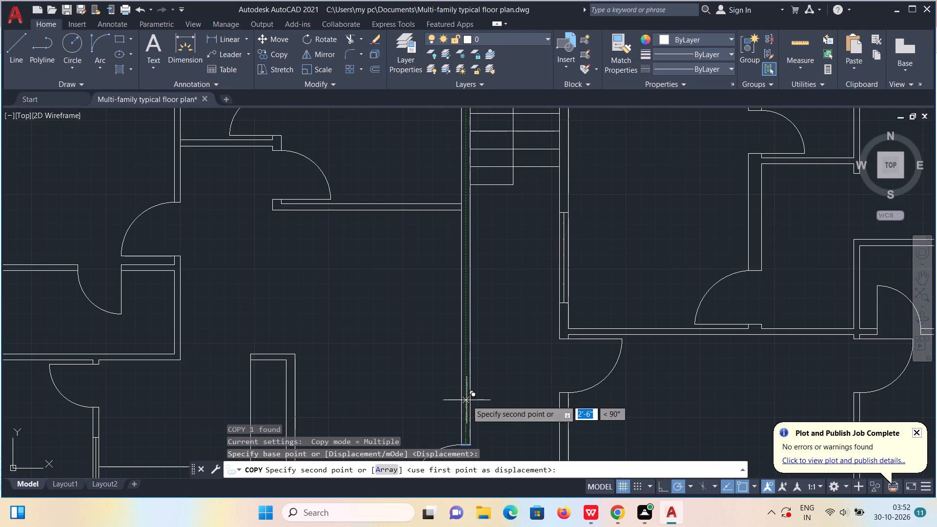
{"action": "left_click", "coordinate": [467, 381]}
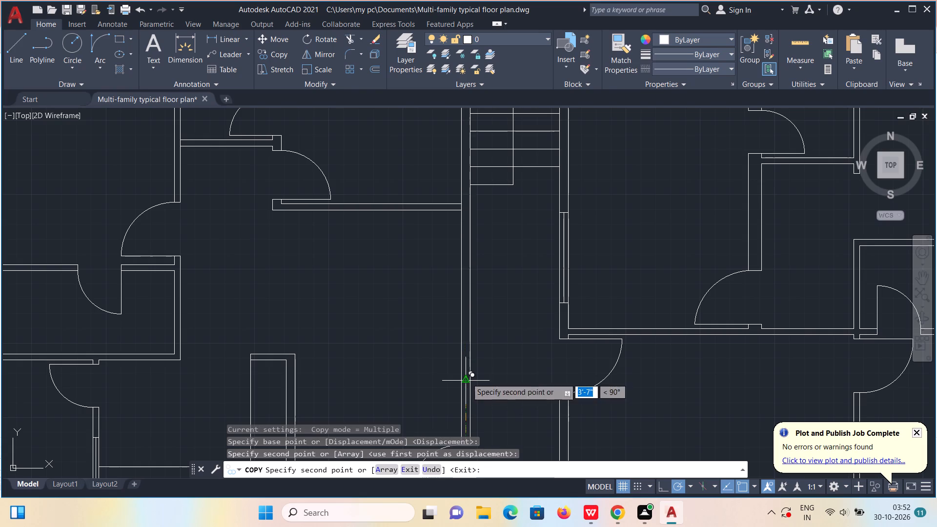
{"action": "left_click", "coordinate": [464, 288]}
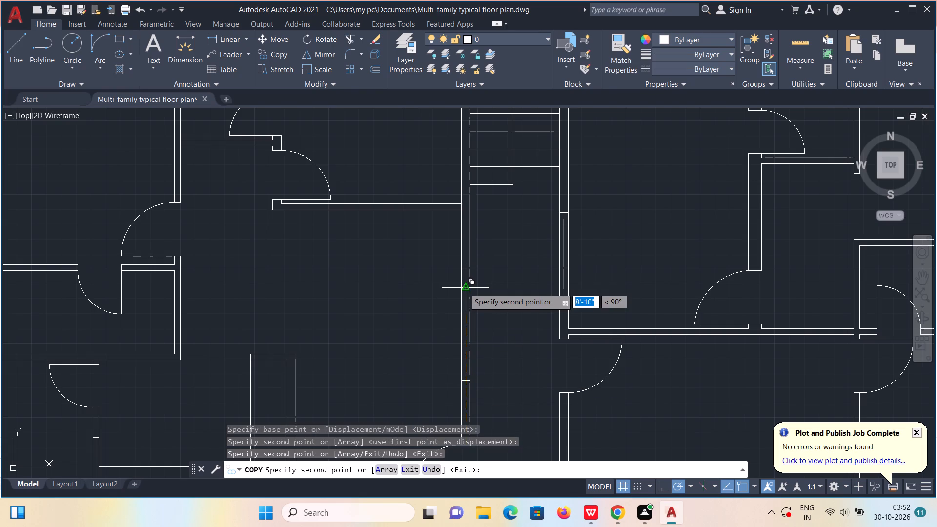
{"action": "key", "text": "Escape"}
Draw the vertical centre line of this upper corridor left wall window between the midpoints of its two edge lines.
{"action": "key", "text": "l"}
{"action": "key", "text": "Return"}
{"action": "left_click", "coordinate": [464, 288]}
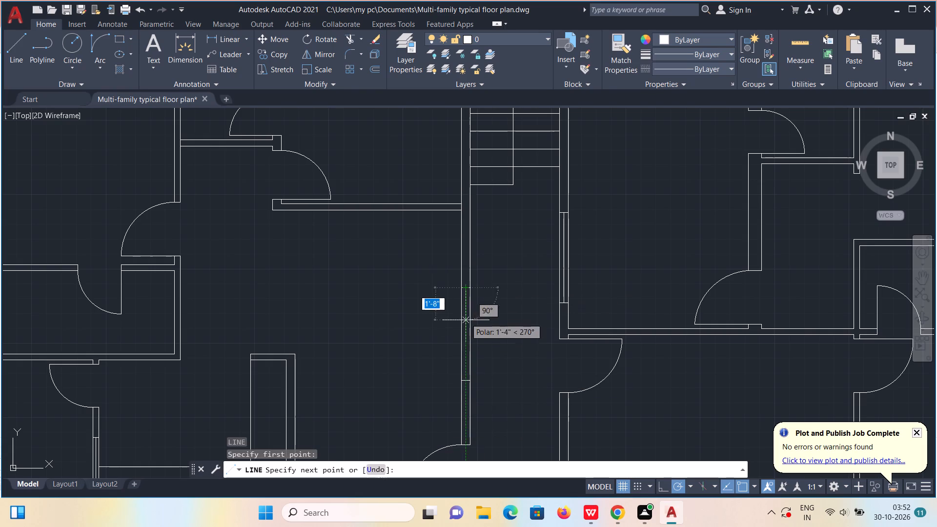
{"action": "scroll", "coordinate": [466, 381], "scroll_direction": "up", "scroll_amount": 3}
{"action": "left_click", "coordinate": [465, 380]}
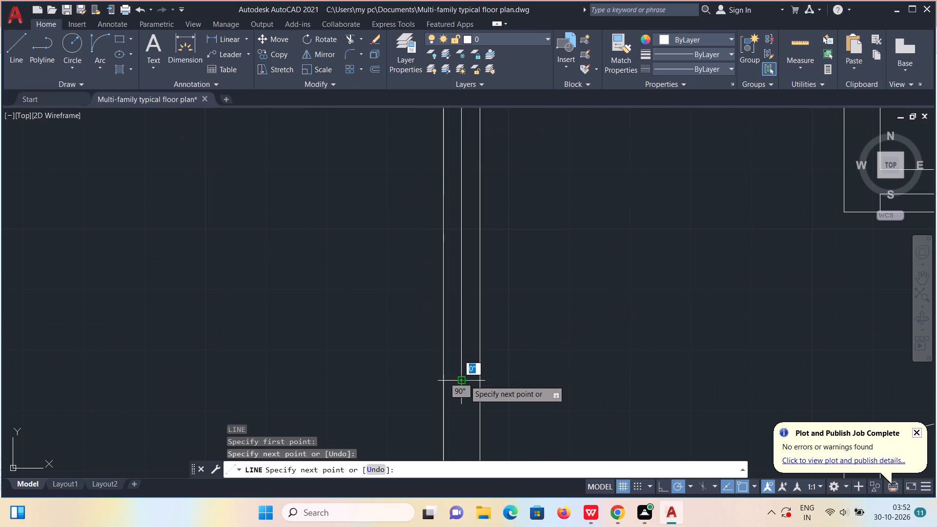
{"action": "scroll", "coordinate": [464, 380], "scroll_direction": "down", "scroll_amount": 3}
{"action": "key", "text": "Escape"}
{"action": "scroll", "coordinate": [467, 375], "scroll_direction": "down", "scroll_amount": 2}
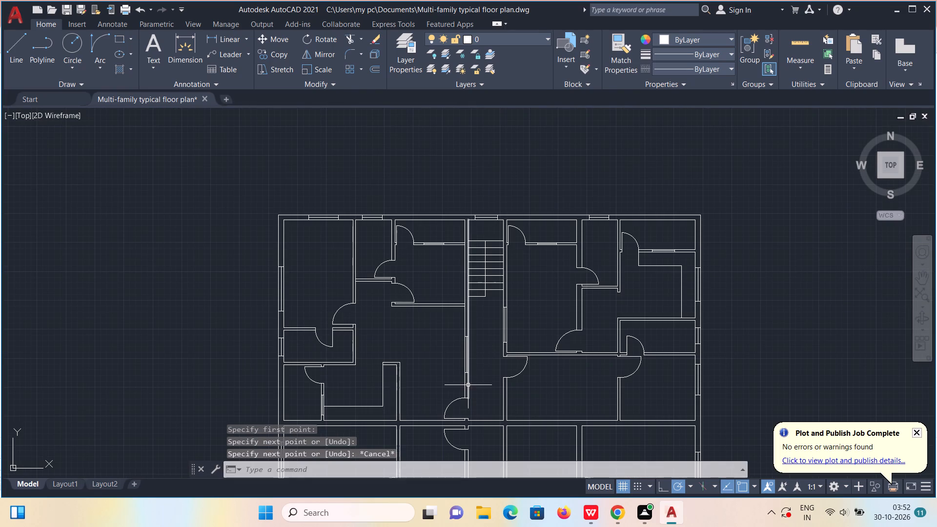
Copy the lower-left flat's entrance door jamb line twice down the corridor's left wall as window edges about 5' apart.
{"action": "middle_click_drag", "start_coordinate": [474, 408], "coordinate": [530, 195]}
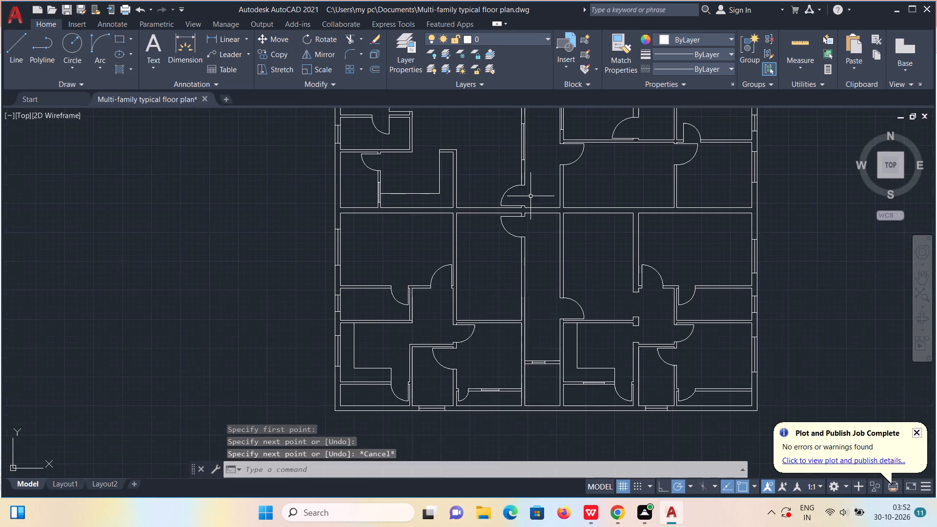
{"action": "scroll", "coordinate": [524, 247], "scroll_direction": "up", "scroll_amount": 3}
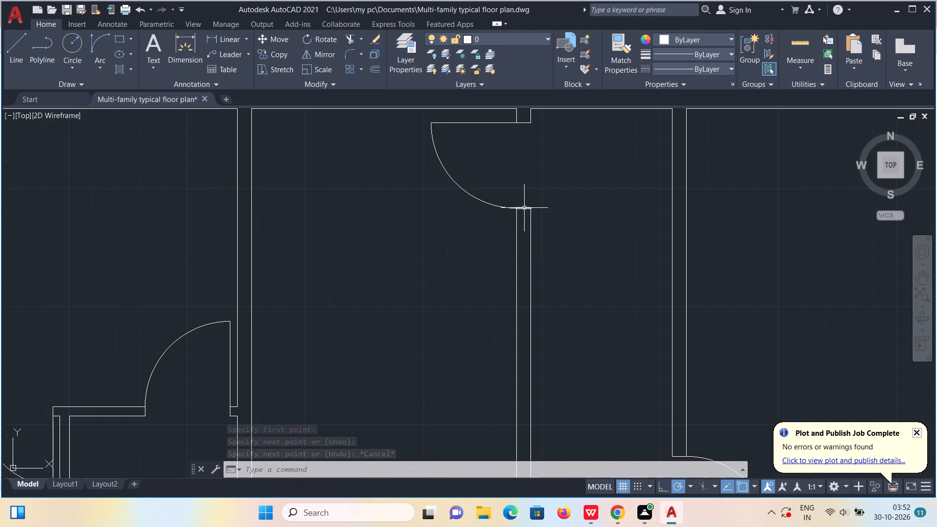
{"action": "left_click", "coordinate": [524, 208]}
{"action": "type", "text": "co"}
{"action": "key", "text": "Return"}
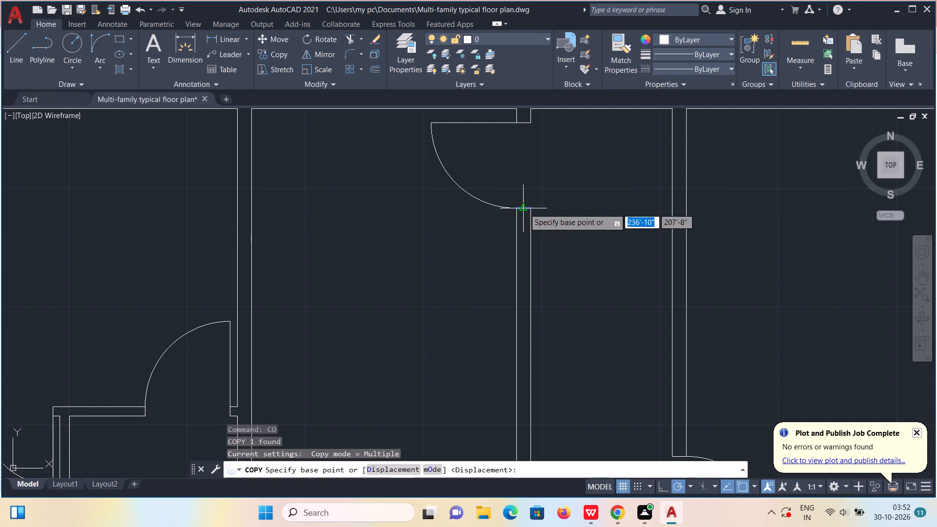
{"action": "left_click", "coordinate": [524, 208]}
{"action": "scroll", "coordinate": [529, 244], "scroll_direction": "down", "scroll_amount": 2}
{"action": "left_click", "coordinate": [526, 275]}
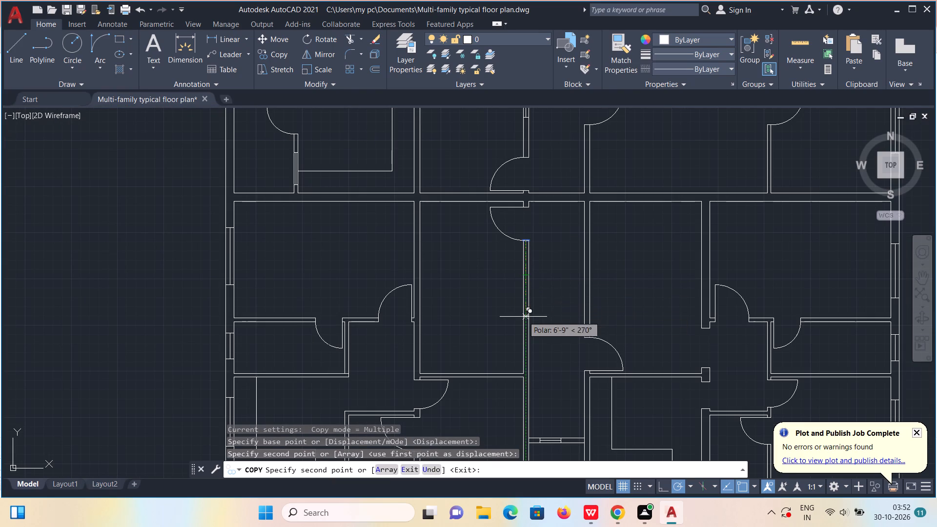
{"action": "left_click", "coordinate": [523, 330]}
{"action": "key", "text": "Escape"}
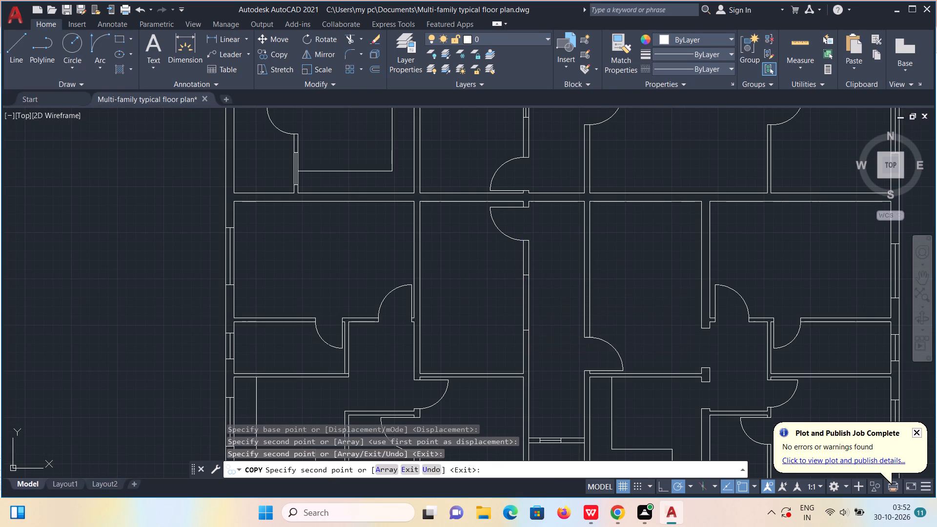
Draw the vertical centre line of this lower corridor left wall window between the midpoints of its two edge lines.
{"action": "scroll", "coordinate": [525, 329], "scroll_direction": "up", "scroll_amount": 2}
{"action": "key", "text": "l"}
{"action": "key", "text": "Return"}
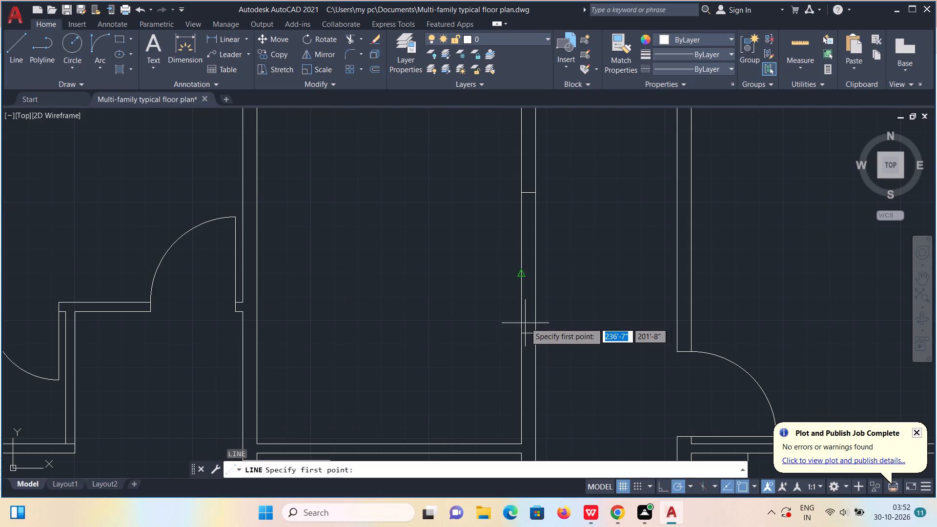
{"action": "left_click", "coordinate": [528, 330]}
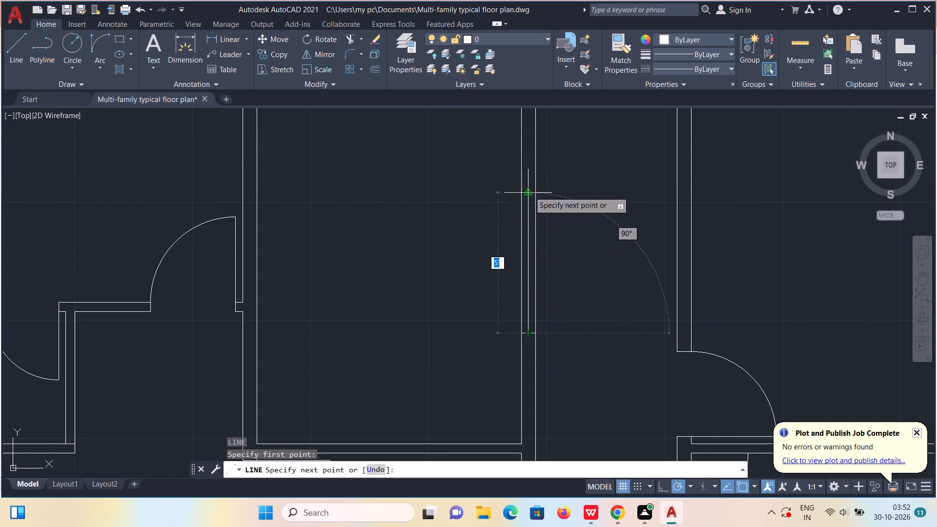
{"action": "left_click", "coordinate": [529, 191]}
{"action": "key", "text": "Escape"}
{"action": "scroll", "coordinate": [530, 190], "scroll_direction": "down", "scroll_amount": 3}
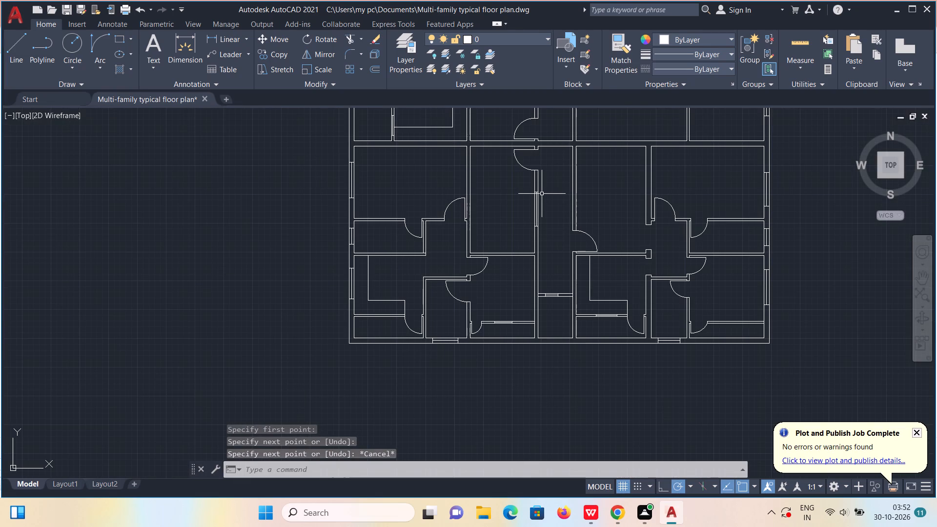
{"action": "scroll", "coordinate": [662, 207], "scroll_direction": "up", "scroll_amount": 1}
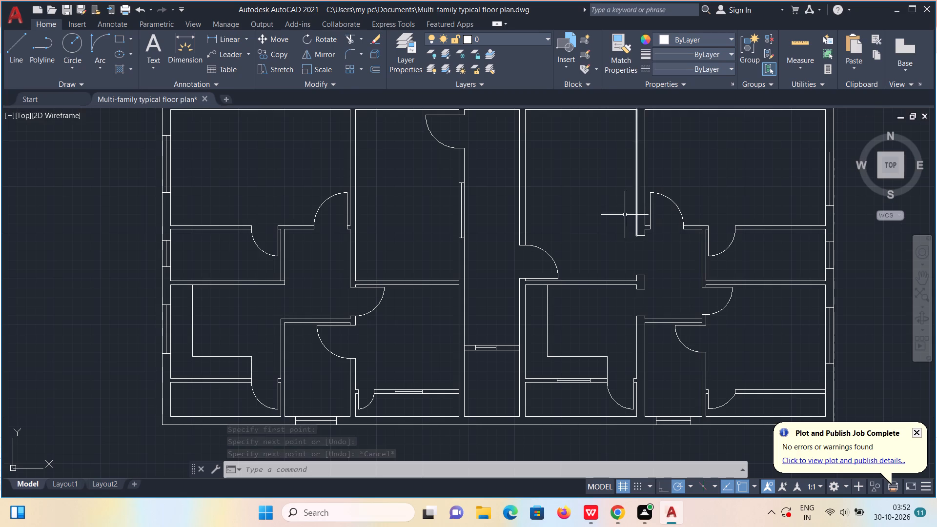
Copy the lower-right flat's entrance door upper jamb line about 3'-10" and 8'-9" up the corridor's right wall as window edges.
{"action": "scroll", "coordinate": [531, 240], "scroll_direction": "up", "scroll_amount": 3}
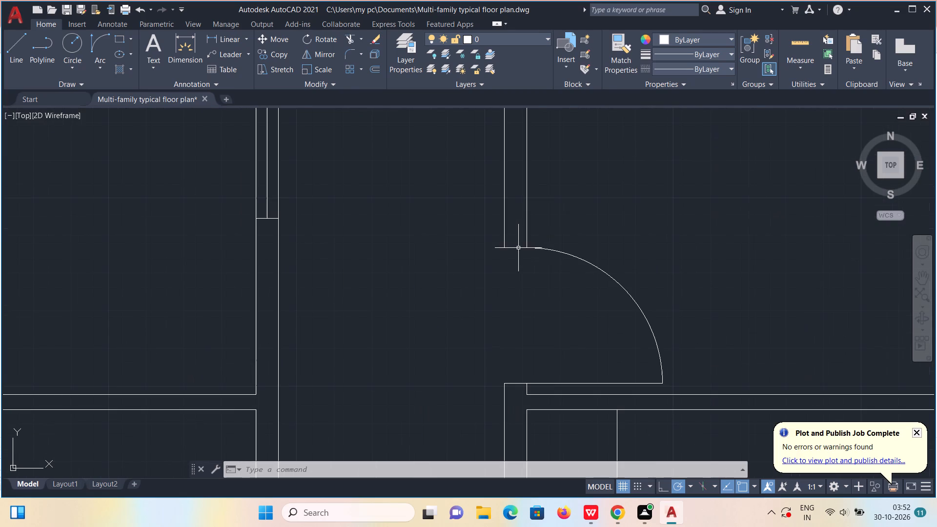
{"action": "left_click", "coordinate": [516, 248]}
{"action": "type", "text": "co"}
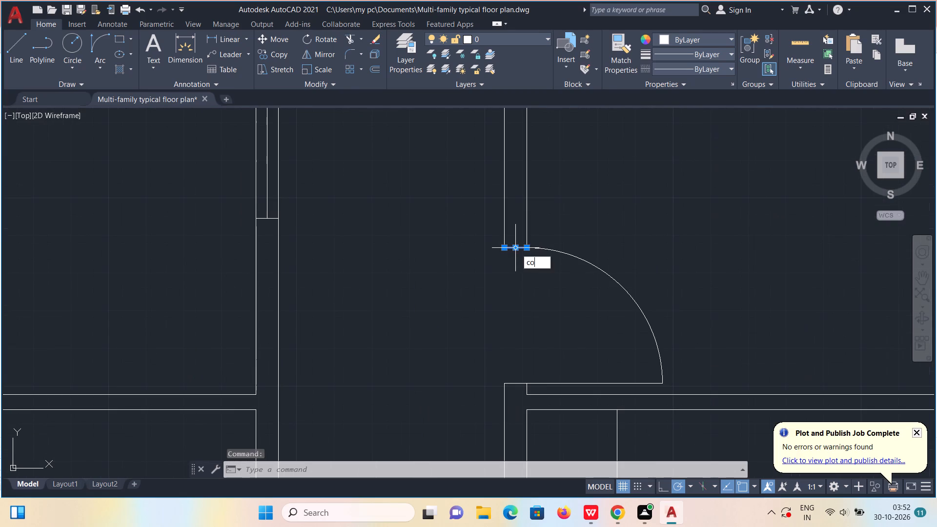
{"action": "key", "text": "Return"}
{"action": "left_click", "coordinate": [516, 248]}
{"action": "scroll", "coordinate": [516, 211], "scroll_direction": "down", "scroll_amount": 1}
{"action": "middle_click_drag", "start_coordinate": [513, 208], "coordinate": [506, 416]}
{"action": "scroll", "coordinate": [506, 416], "scroll_direction": "down", "scroll_amount": 1}
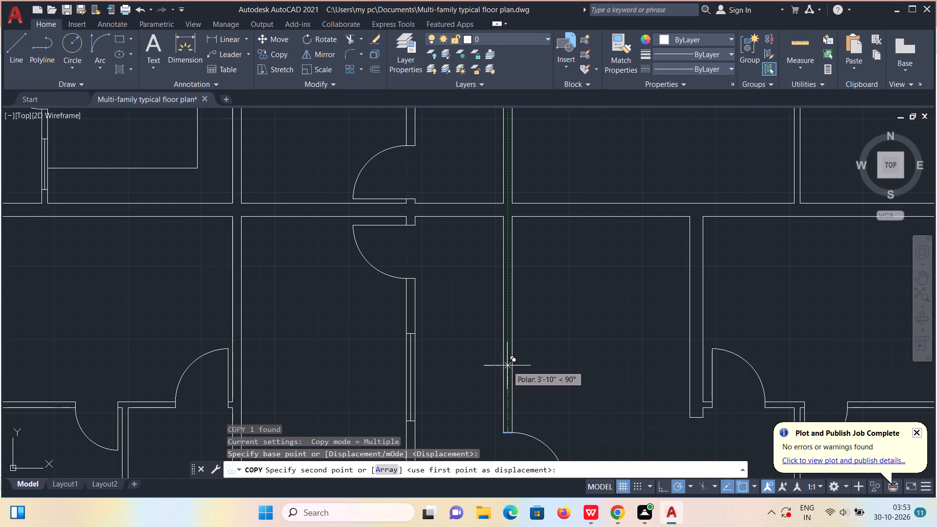
{"action": "left_click", "coordinate": [507, 365]}
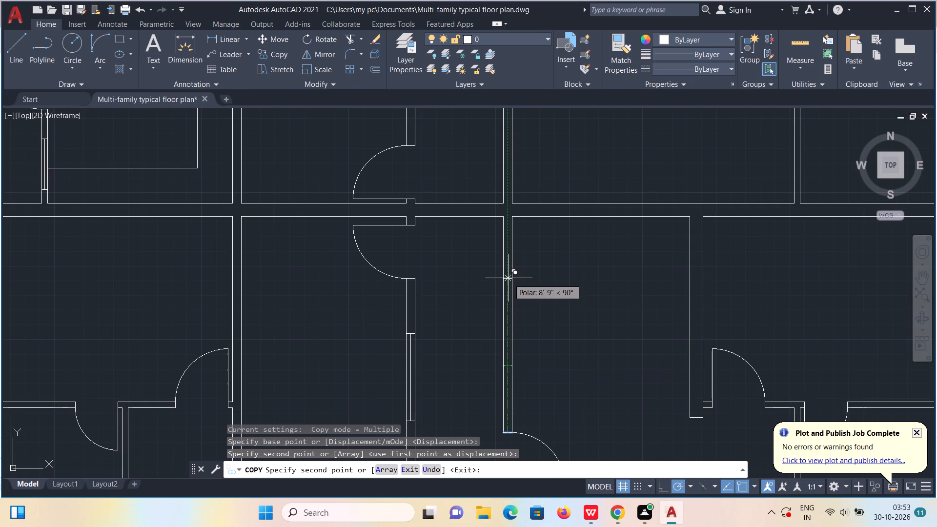
{"action": "left_click", "coordinate": [509, 278]}
{"action": "key", "text": "Escape"}
Draw the vertical centre line of this lower corridor right wall window between the midpoints of its two edge lines.
{"action": "key", "text": "l"}
{"action": "key", "text": "Return"}
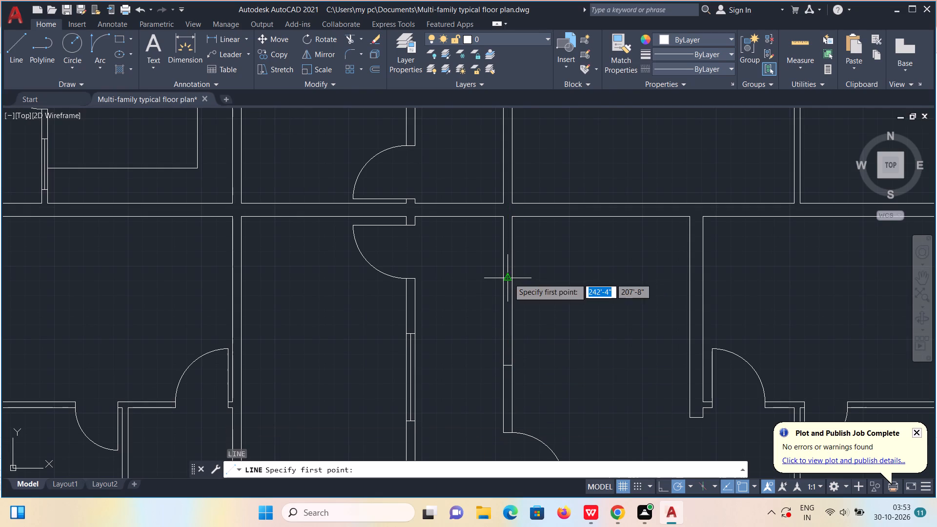
{"action": "left_click", "coordinate": [509, 278]}
{"action": "left_click", "coordinate": [506, 366]}
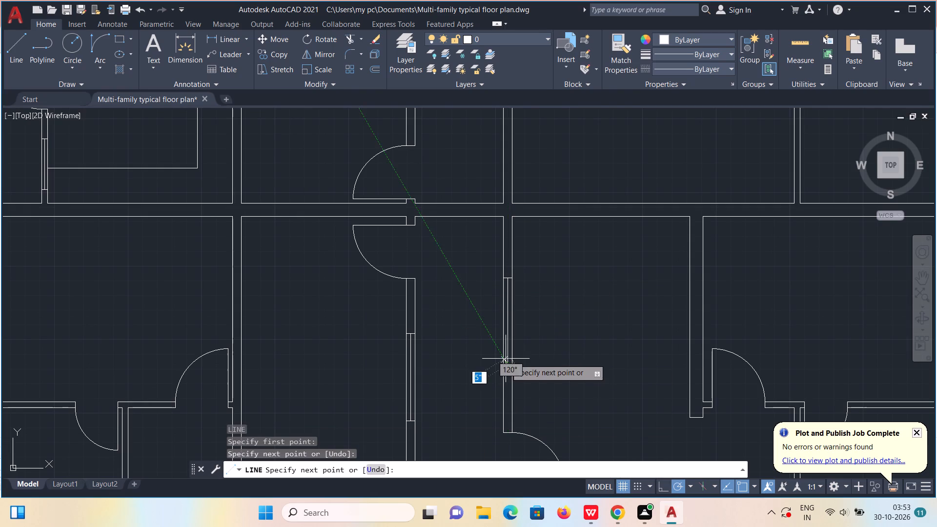
{"action": "key", "text": "Escape"}
Save the floor plan drawing.
{"action": "scroll", "coordinate": [508, 352], "scroll_direction": "down", "scroll_amount": 2}
{"action": "middle_click_drag", "start_coordinate": [520, 362], "coordinate": [490, 288]}
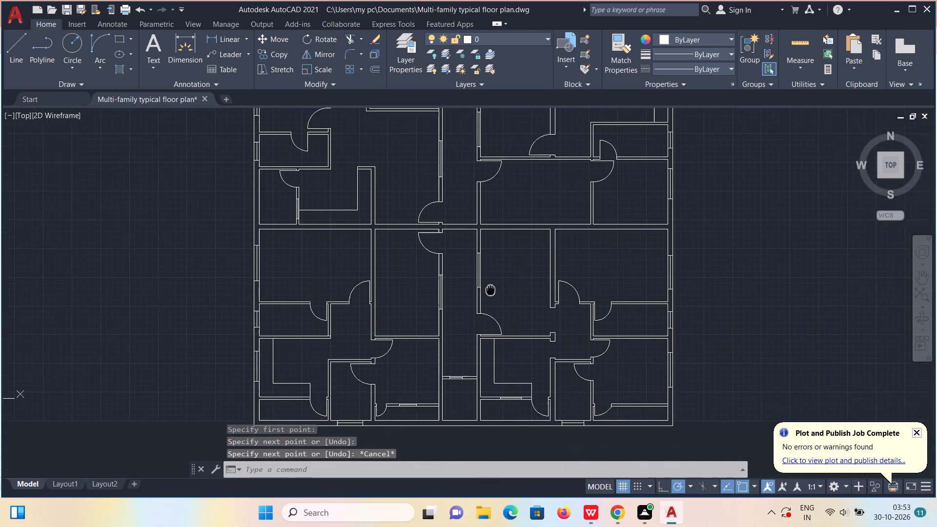
{"action": "middle_click_drag", "start_coordinate": [490, 288], "coordinate": [474, 283]}
{"action": "scroll", "coordinate": [481, 284], "scroll_direction": "down", "scroll_amount": 1}
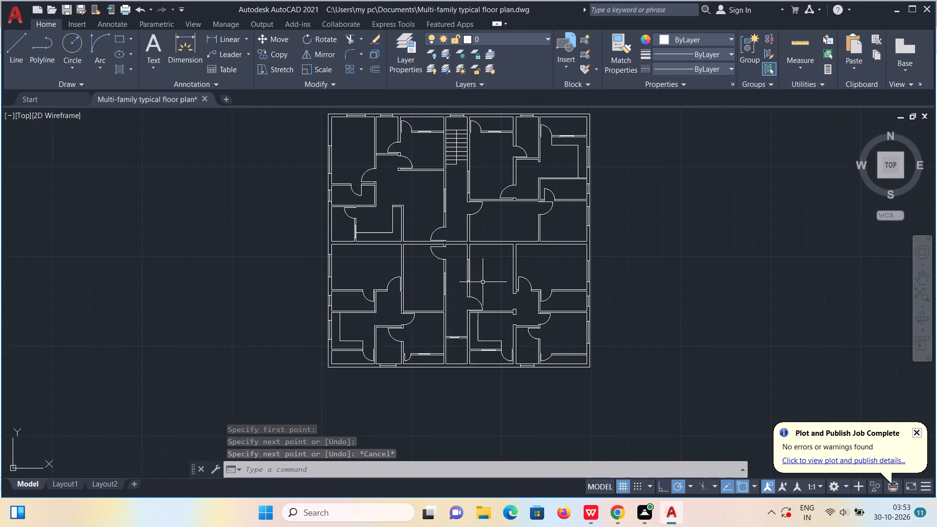
{"action": "scroll", "coordinate": [487, 250], "scroll_direction": "down", "scroll_amount": 1}
{"action": "middle_click_drag", "start_coordinate": [487, 240], "coordinate": [484, 252]}
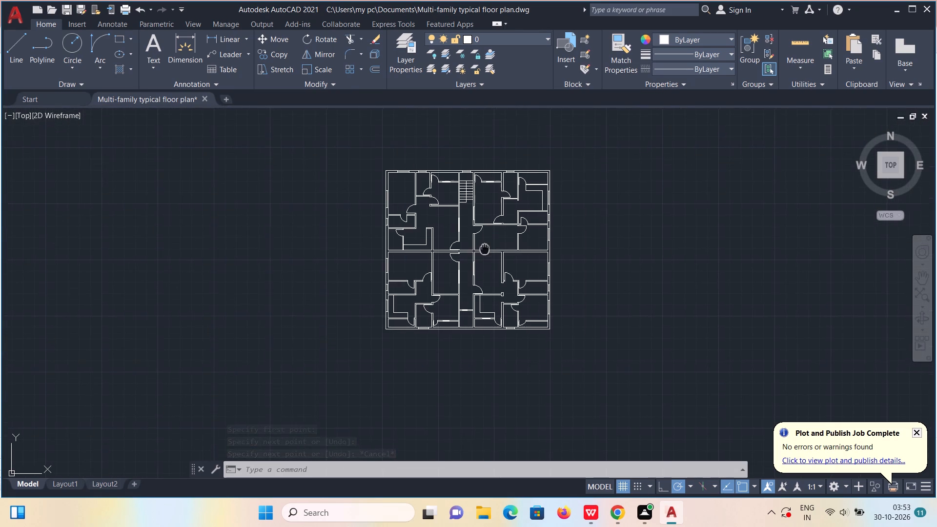
{"action": "middle_click_drag", "start_coordinate": [484, 252], "coordinate": [474, 286]}
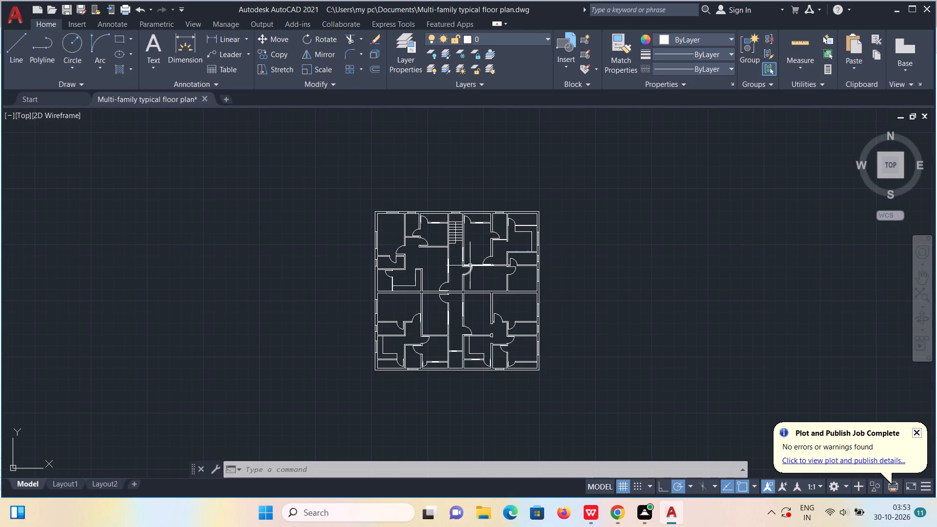
{"action": "key", "text": "ctrl+s"}
Dimension the building's overall width between the outer corners of the top exterior wall, placing the dimension line above the plan.
{"action": "scroll", "coordinate": [461, 272], "scroll_direction": "up", "scroll_amount": 2}
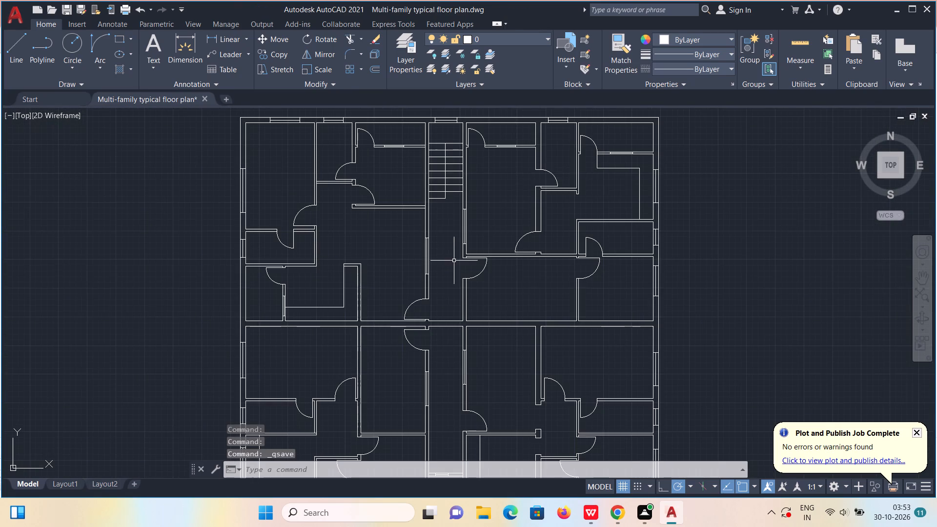
{"action": "scroll", "coordinate": [451, 248], "scroll_direction": "down", "scroll_amount": 1}
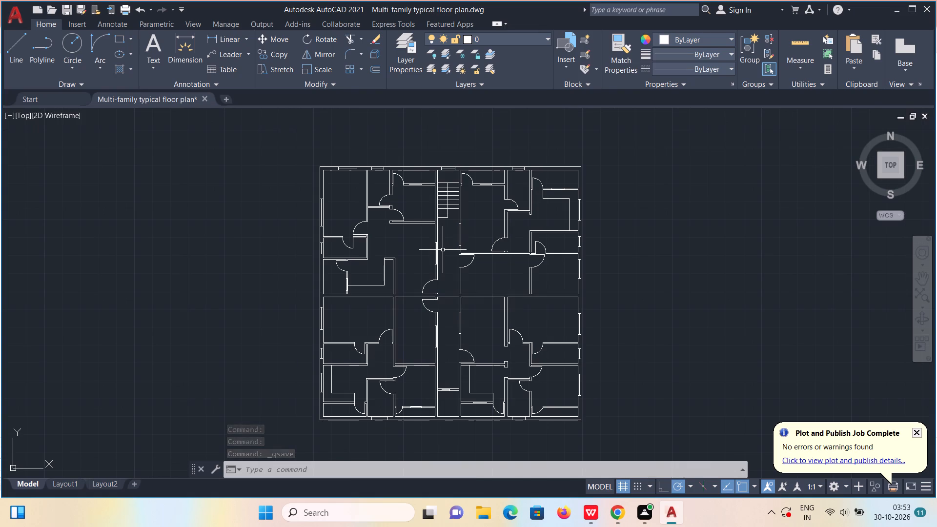
{"action": "left_click", "coordinate": [191, 47]}
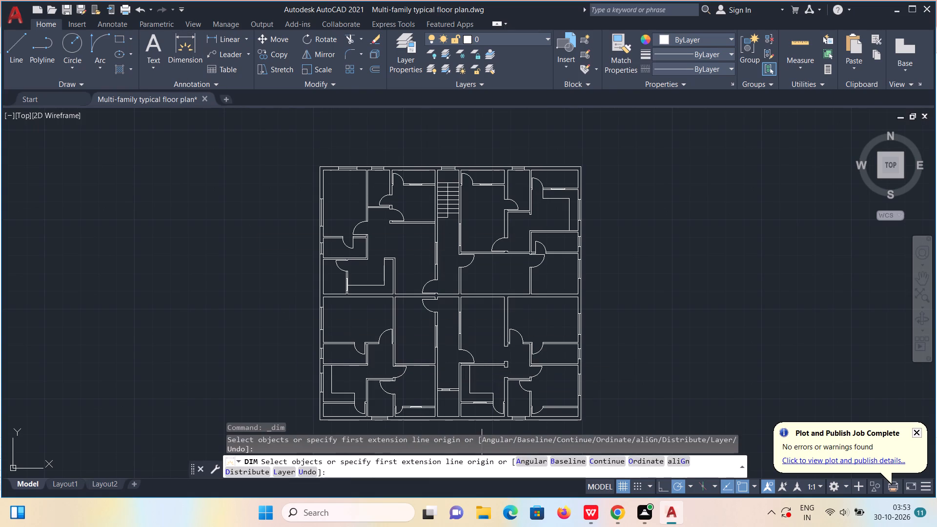
{"action": "left_click", "coordinate": [319, 167]}
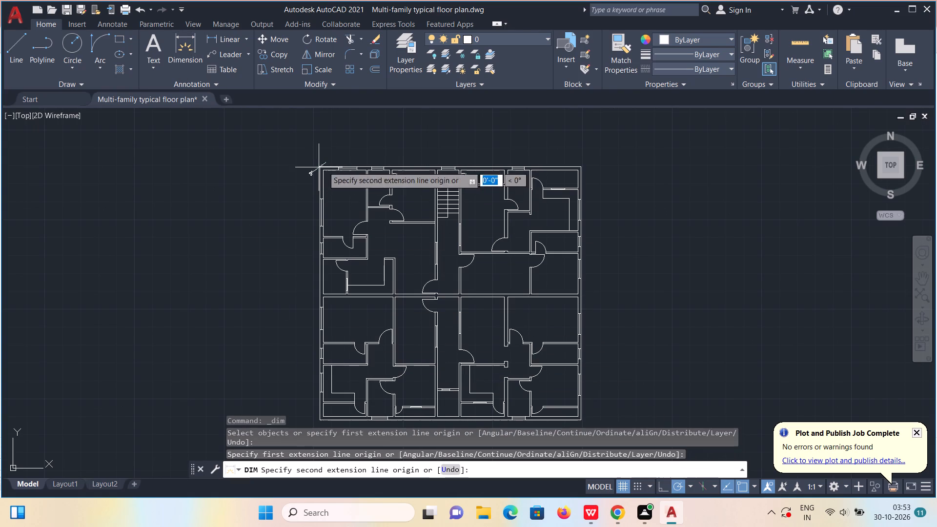
{"action": "left_click", "coordinate": [580, 166]}
{"action": "left_click", "coordinate": [579, 134]}
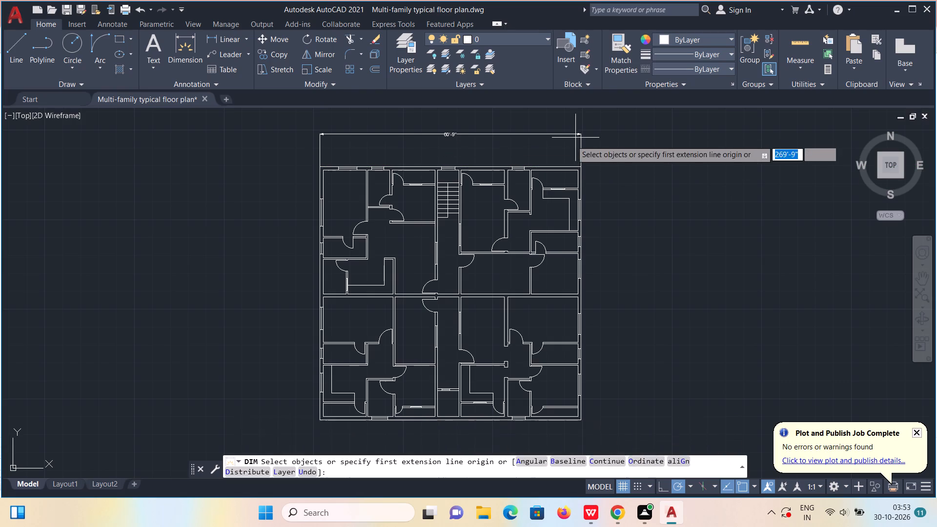
Dimension the building's overall depth between the upper-left and lower-left outer corners, placing the dimension line outside the left exterior wall.
{"action": "scroll", "coordinate": [442, 134], "scroll_direction": "up", "scroll_amount": 4}
{"action": "scroll", "coordinate": [436, 134], "scroll_direction": "down", "scroll_amount": 1}
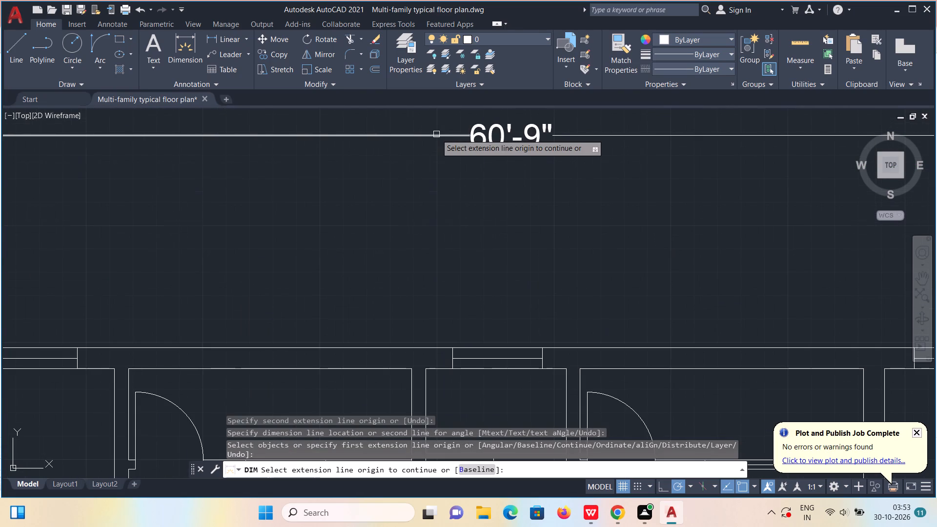
{"action": "scroll", "coordinate": [436, 134], "scroll_direction": "down", "scroll_amount": 3}
{"action": "scroll", "coordinate": [292, 158], "scroll_direction": "up", "scroll_amount": 3}
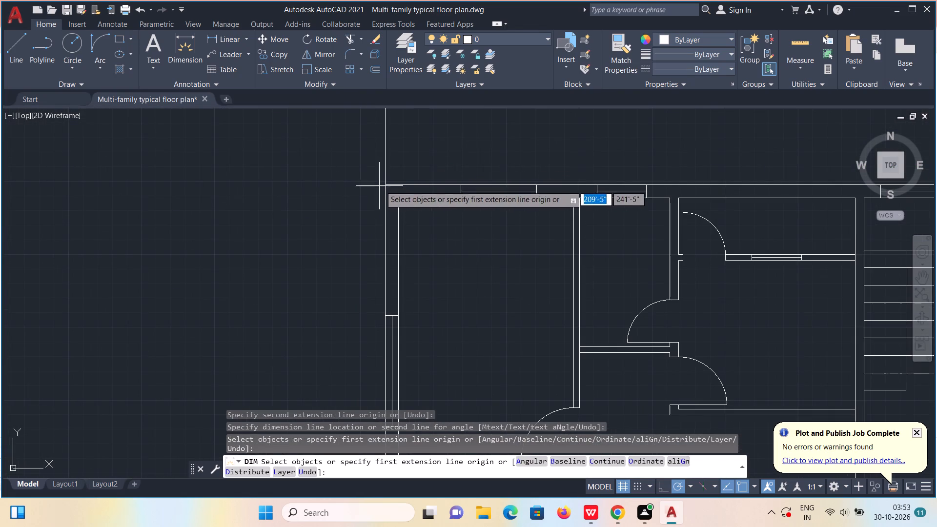
{"action": "left_click", "coordinate": [388, 183]}
{"action": "scroll", "coordinate": [391, 190], "scroll_direction": "down", "scroll_amount": 3}
{"action": "middle_click_drag", "start_coordinate": [386, 305], "coordinate": [387, 303]}
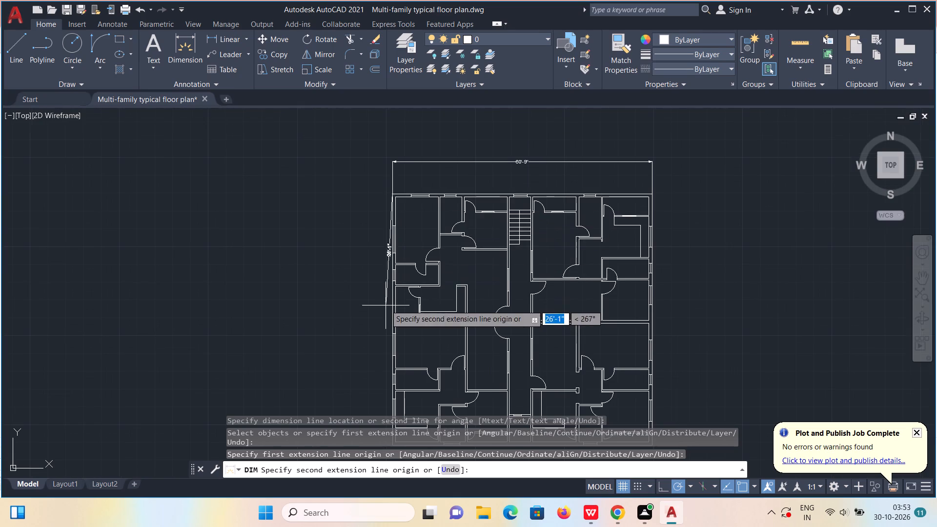
{"action": "middle_click_drag", "start_coordinate": [387, 303], "coordinate": [471, 133]}
{"action": "scroll", "coordinate": [463, 271], "scroll_direction": "up", "scroll_amount": 3}
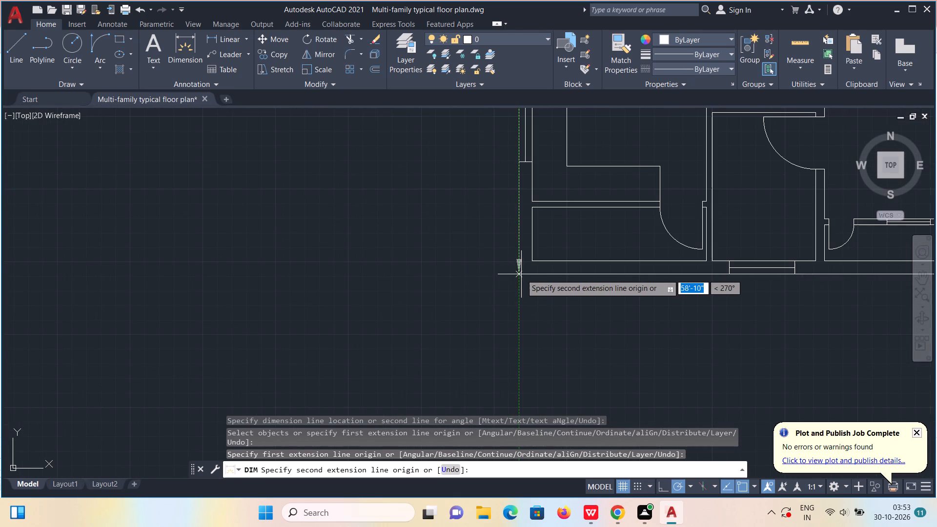
{"action": "left_click", "coordinate": [521, 274]}
{"action": "scroll", "coordinate": [449, 264], "scroll_direction": "down", "scroll_amount": 3}
{"action": "middle_click_drag", "start_coordinate": [469, 268], "coordinate": [475, 476]}
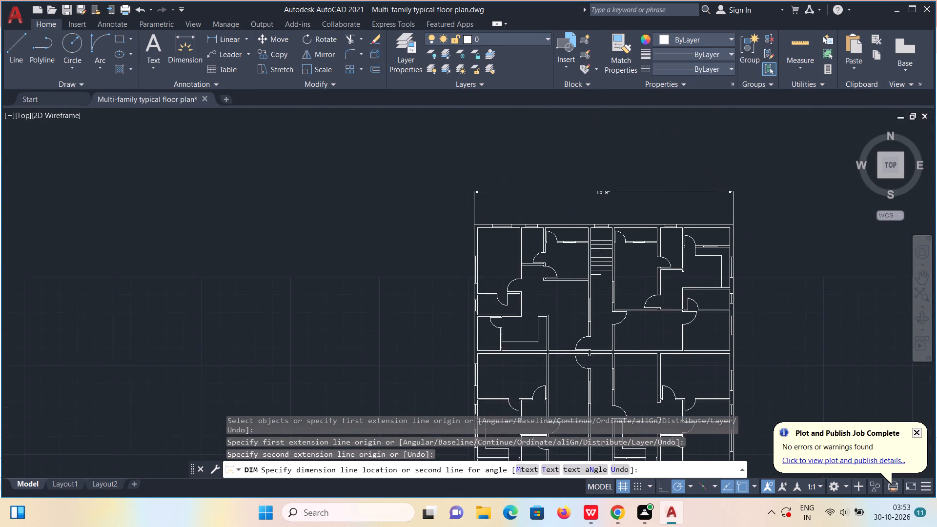
{"action": "middle_click_drag", "start_coordinate": [475, 476], "coordinate": [444, 417]}
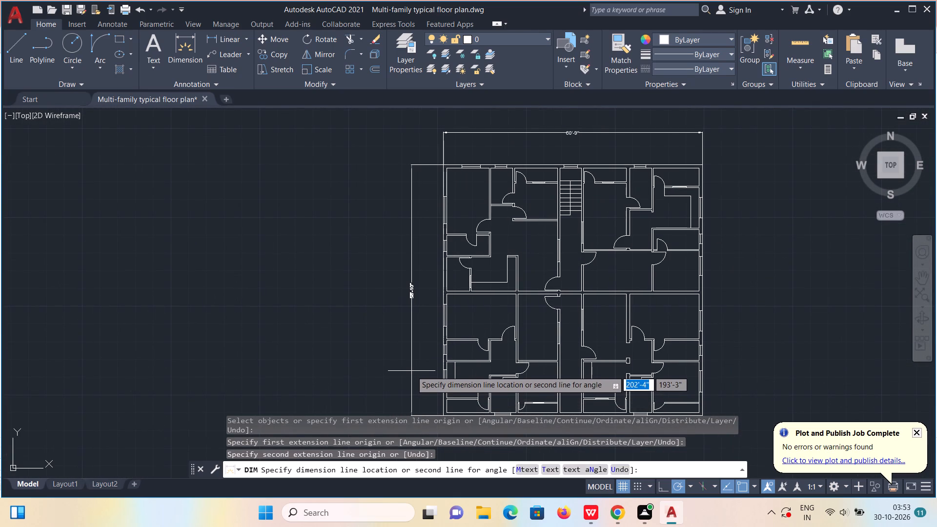
{"action": "left_click", "coordinate": [411, 370]}
{"action": "key", "text": "Escape"}
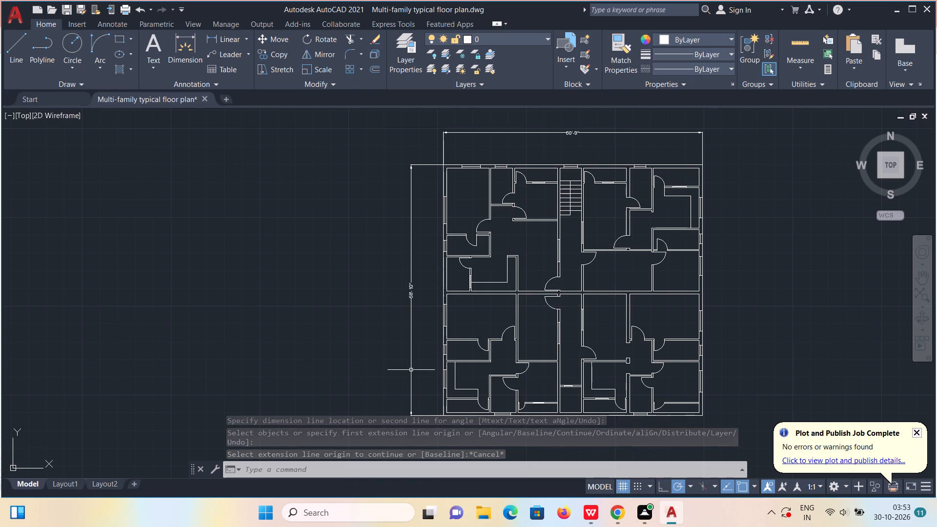
{"action": "key", "text": "Escape"}
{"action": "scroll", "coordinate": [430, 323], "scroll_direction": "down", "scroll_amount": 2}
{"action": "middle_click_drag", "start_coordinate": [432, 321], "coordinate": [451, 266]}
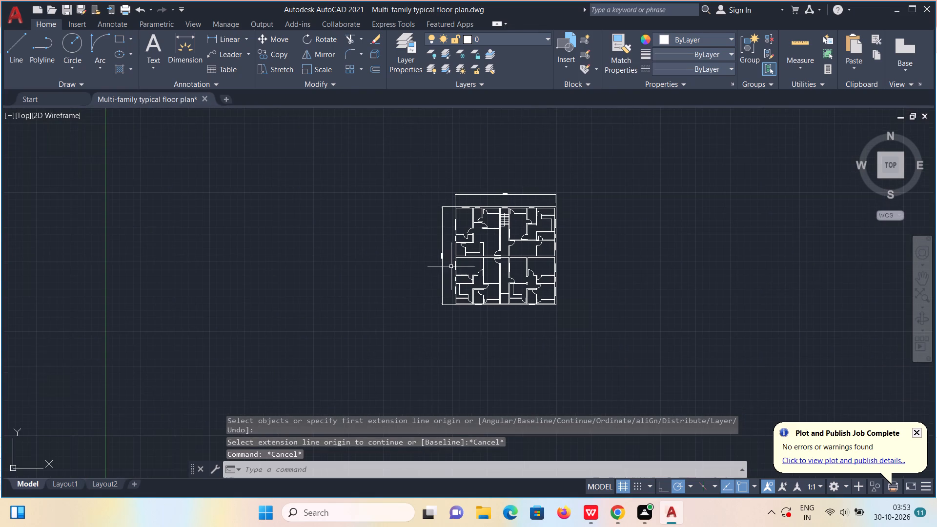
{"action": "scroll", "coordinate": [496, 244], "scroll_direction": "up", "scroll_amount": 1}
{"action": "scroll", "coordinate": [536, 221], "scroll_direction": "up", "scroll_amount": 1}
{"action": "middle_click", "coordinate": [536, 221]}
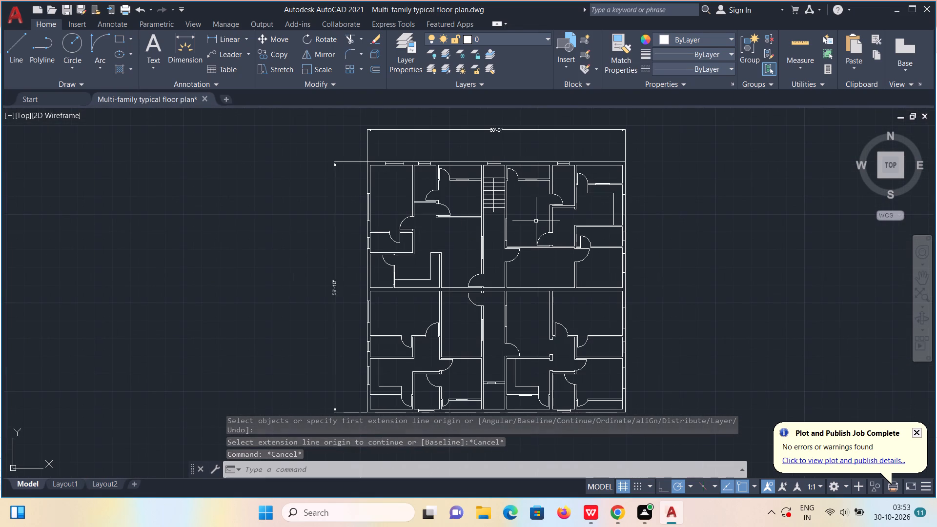